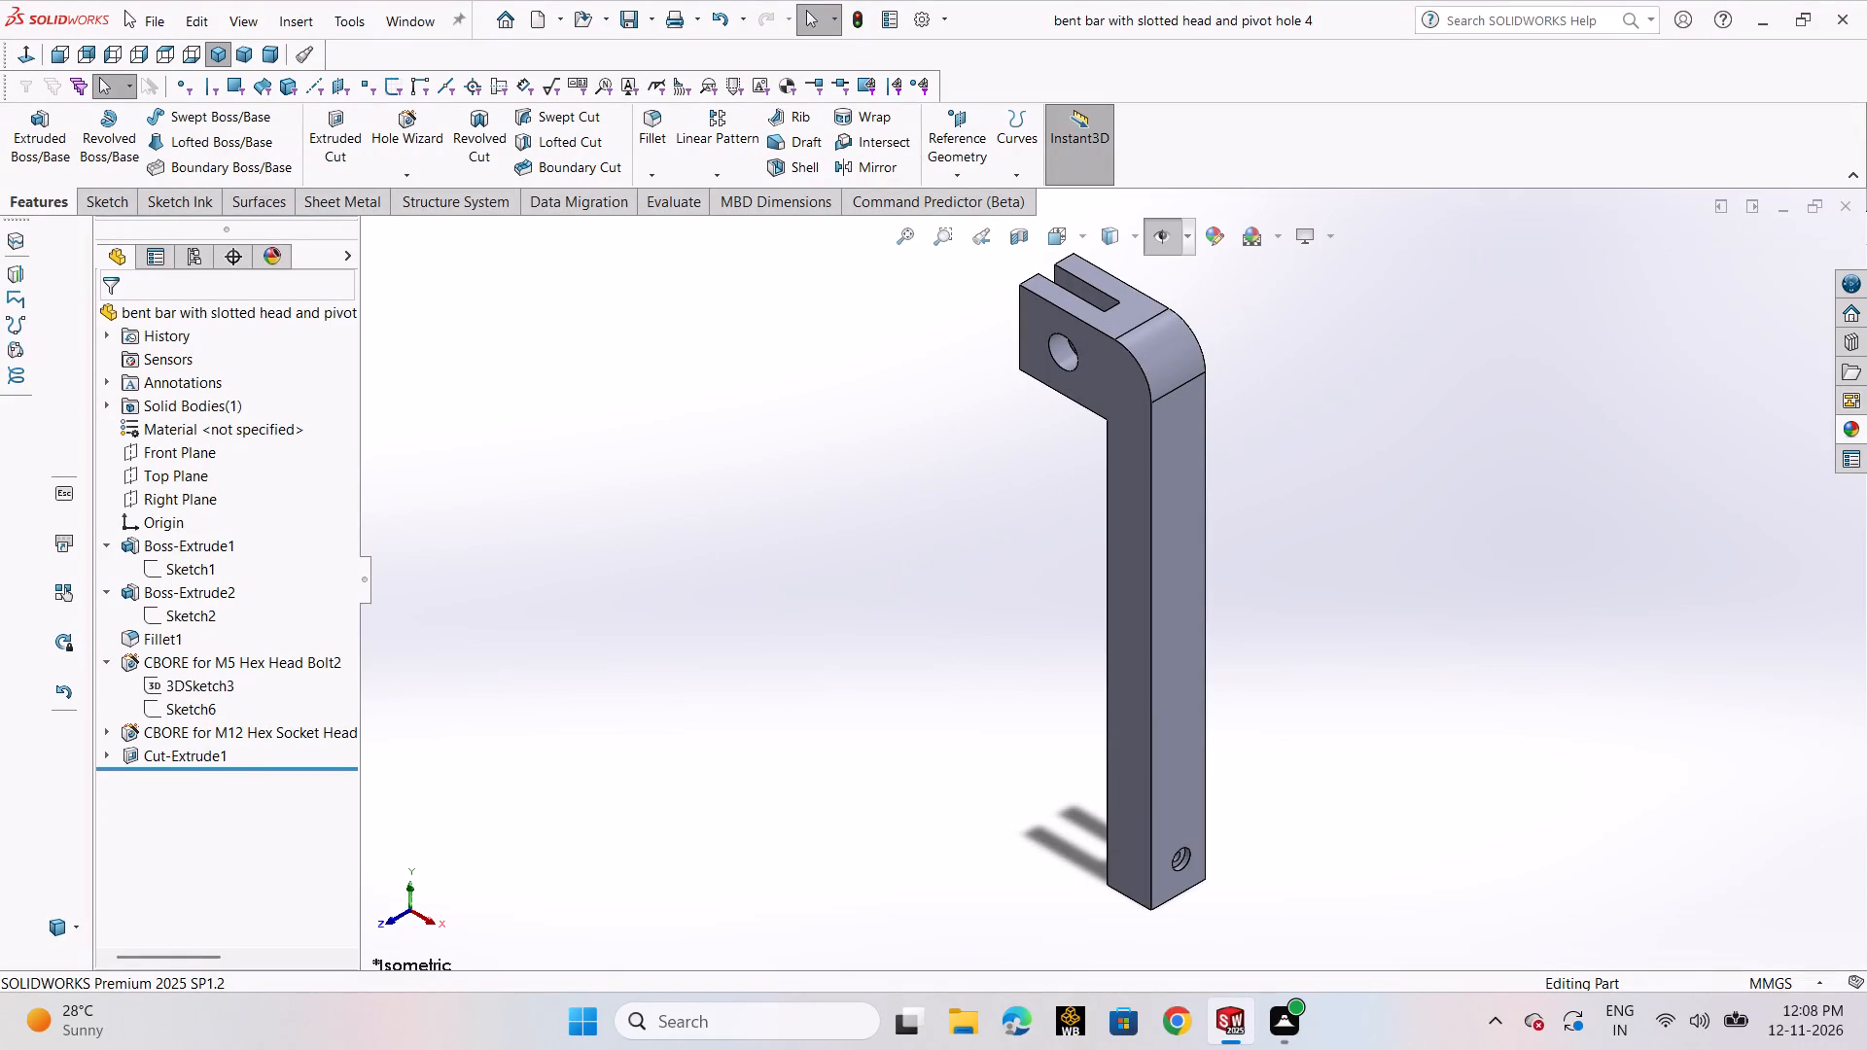
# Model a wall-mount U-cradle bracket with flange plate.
# Create a new part document.
pyautogui.click(147, 25)
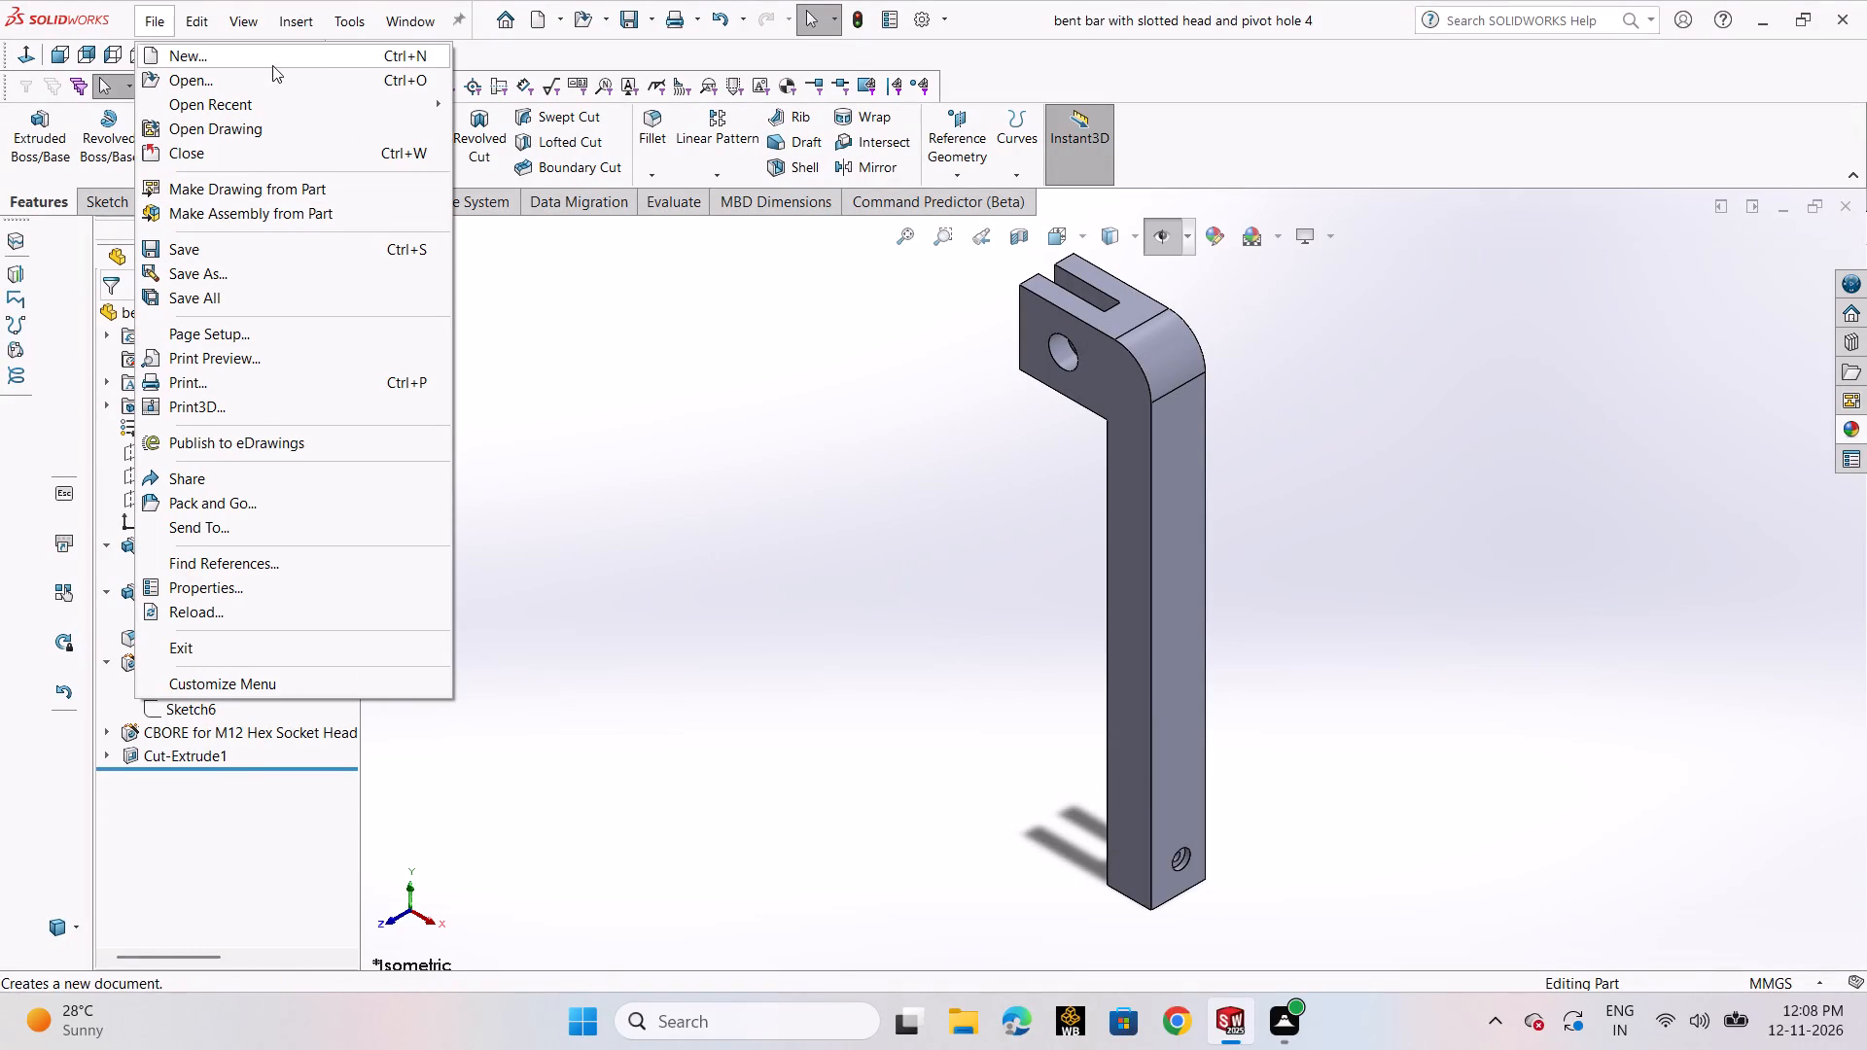
pyautogui.click(272, 55)
pyautogui.click(795, 770)
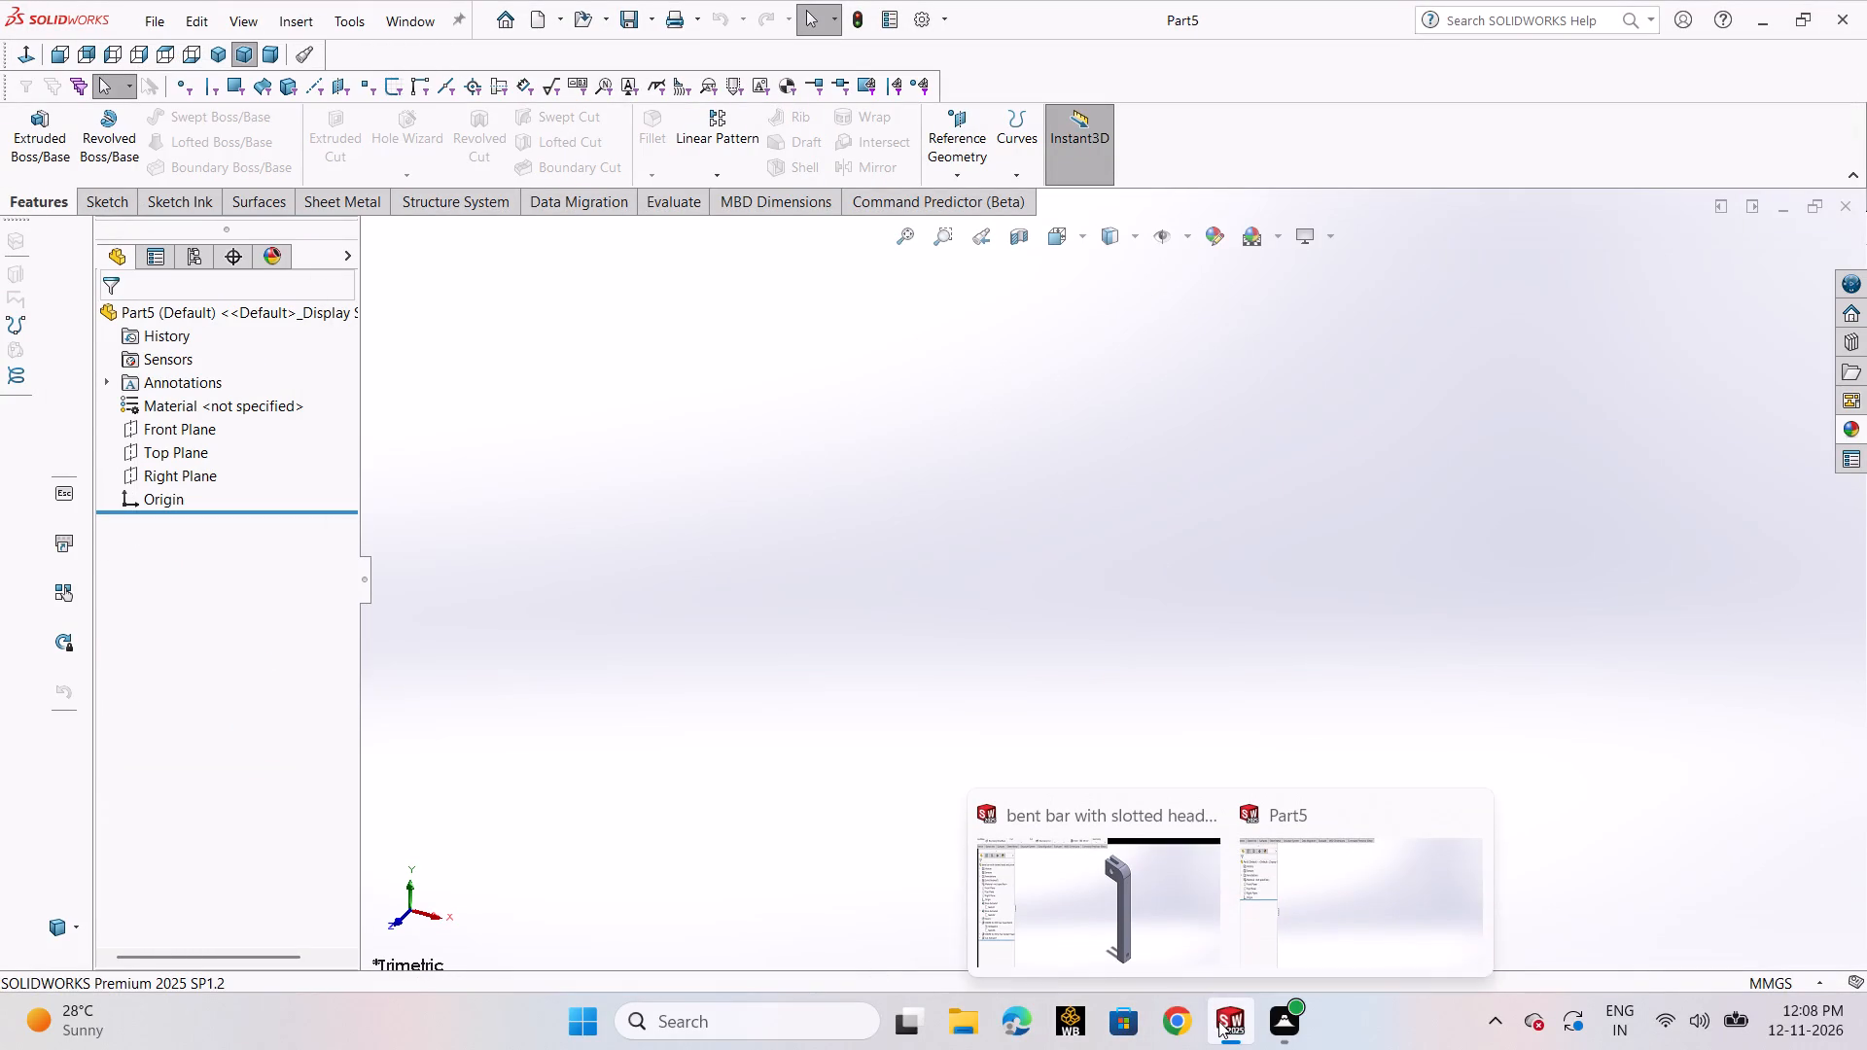
# Close the window of the bent bar with slotted head part, keeping the new part open.
pyautogui.click(1215, 825)
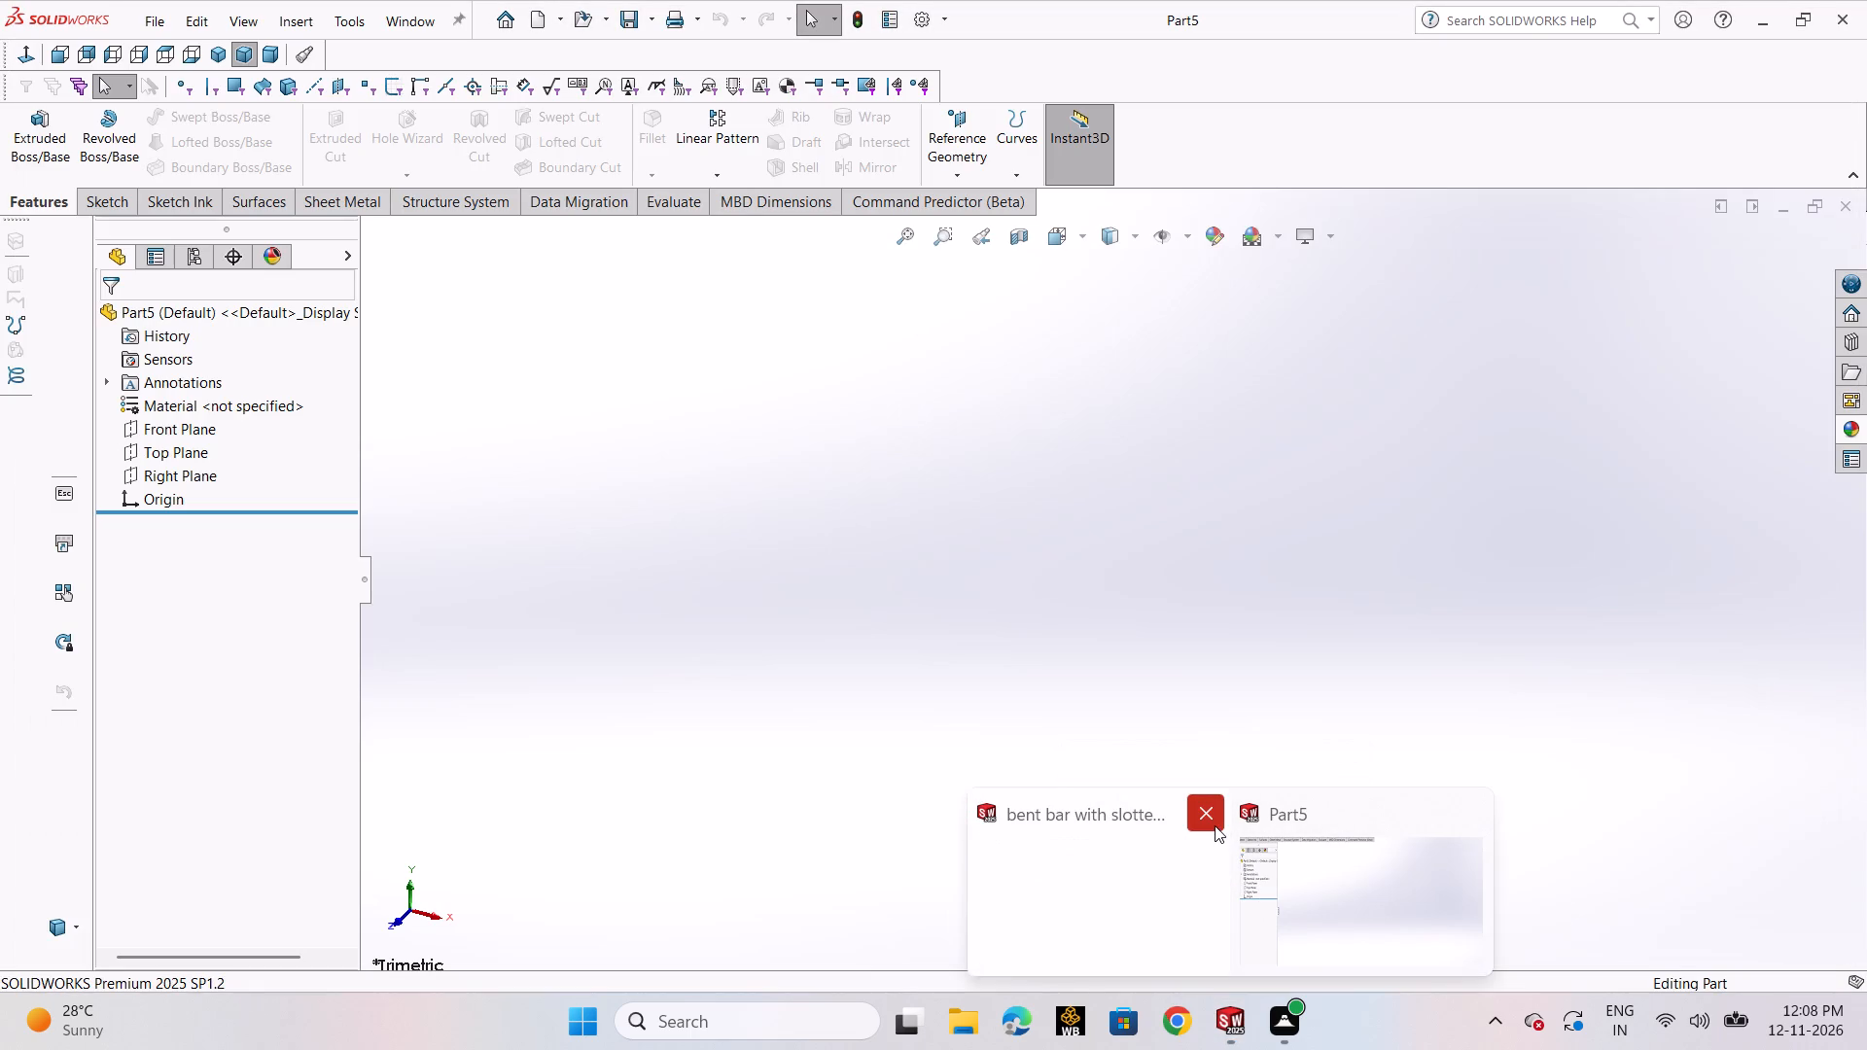
pyautogui.click(1242, 710)
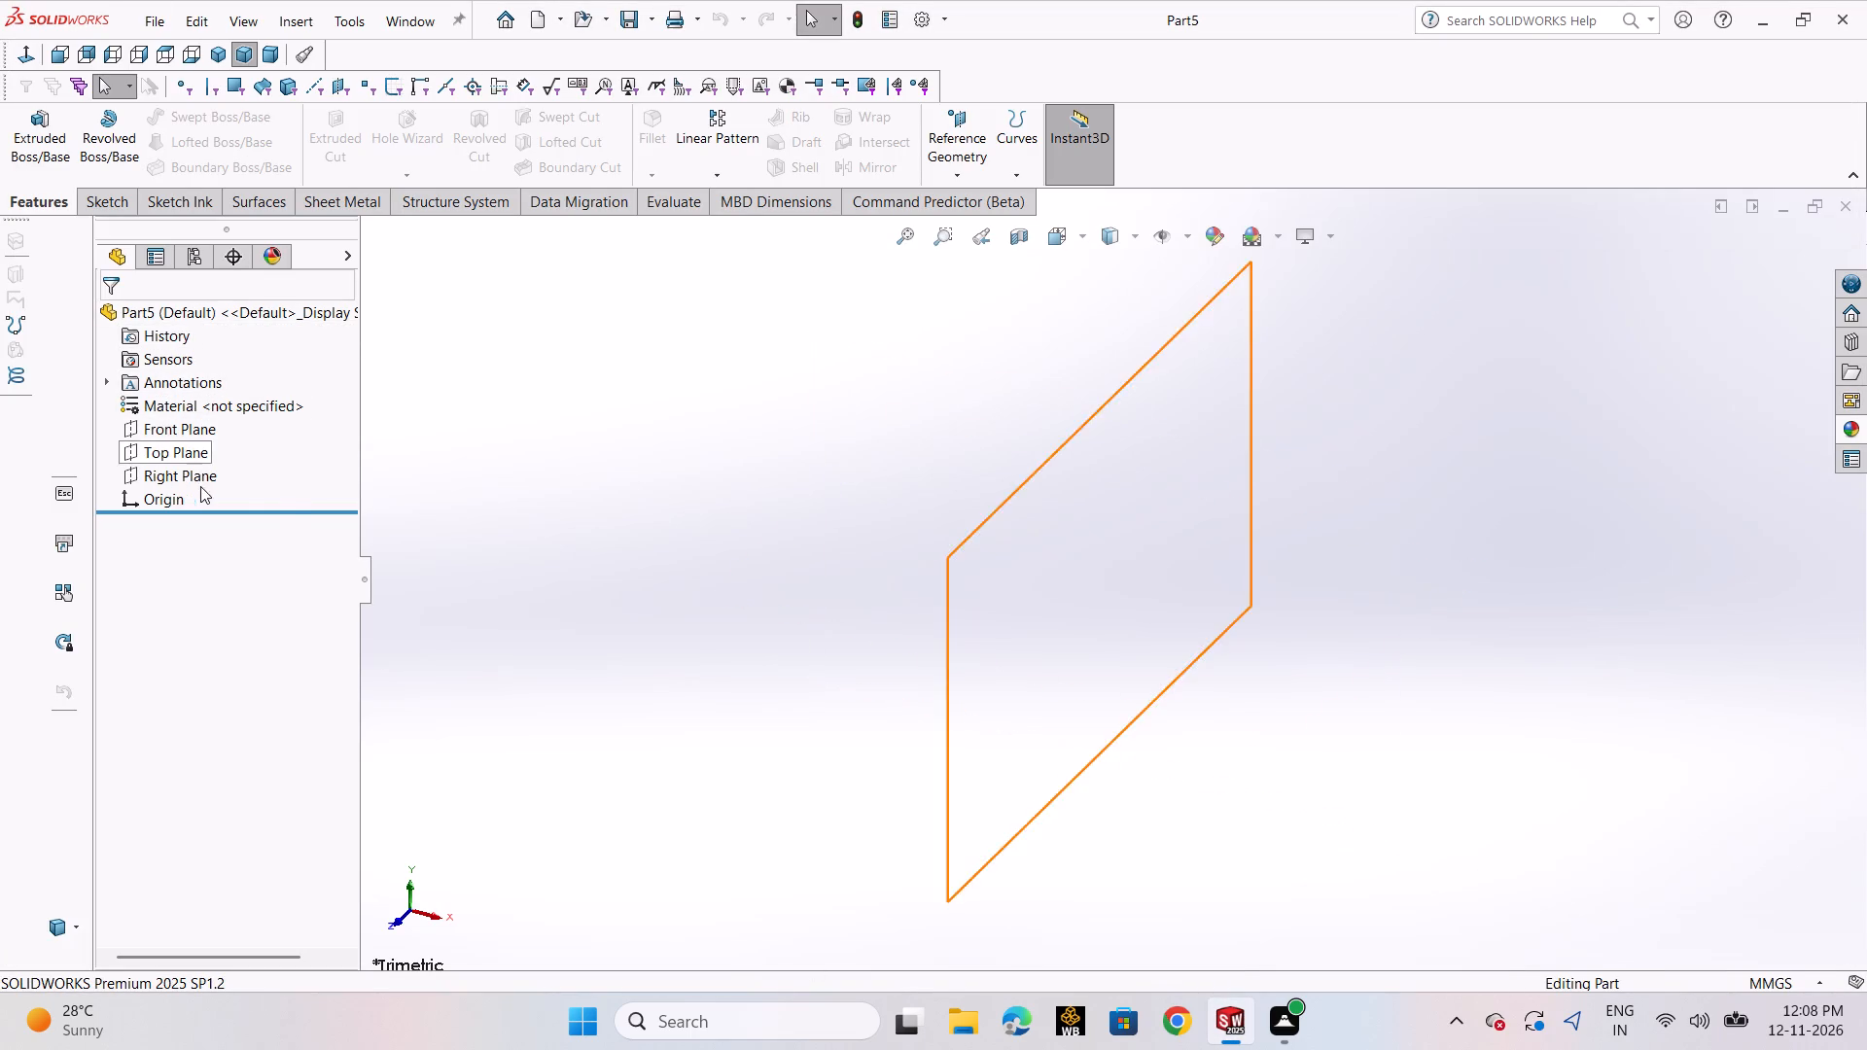
# Start a sketch on the Front Plane and draw a center rectangle about 185 mm wide centred on the origin.
pyautogui.click(204, 433)
pyautogui.click(238, 413)
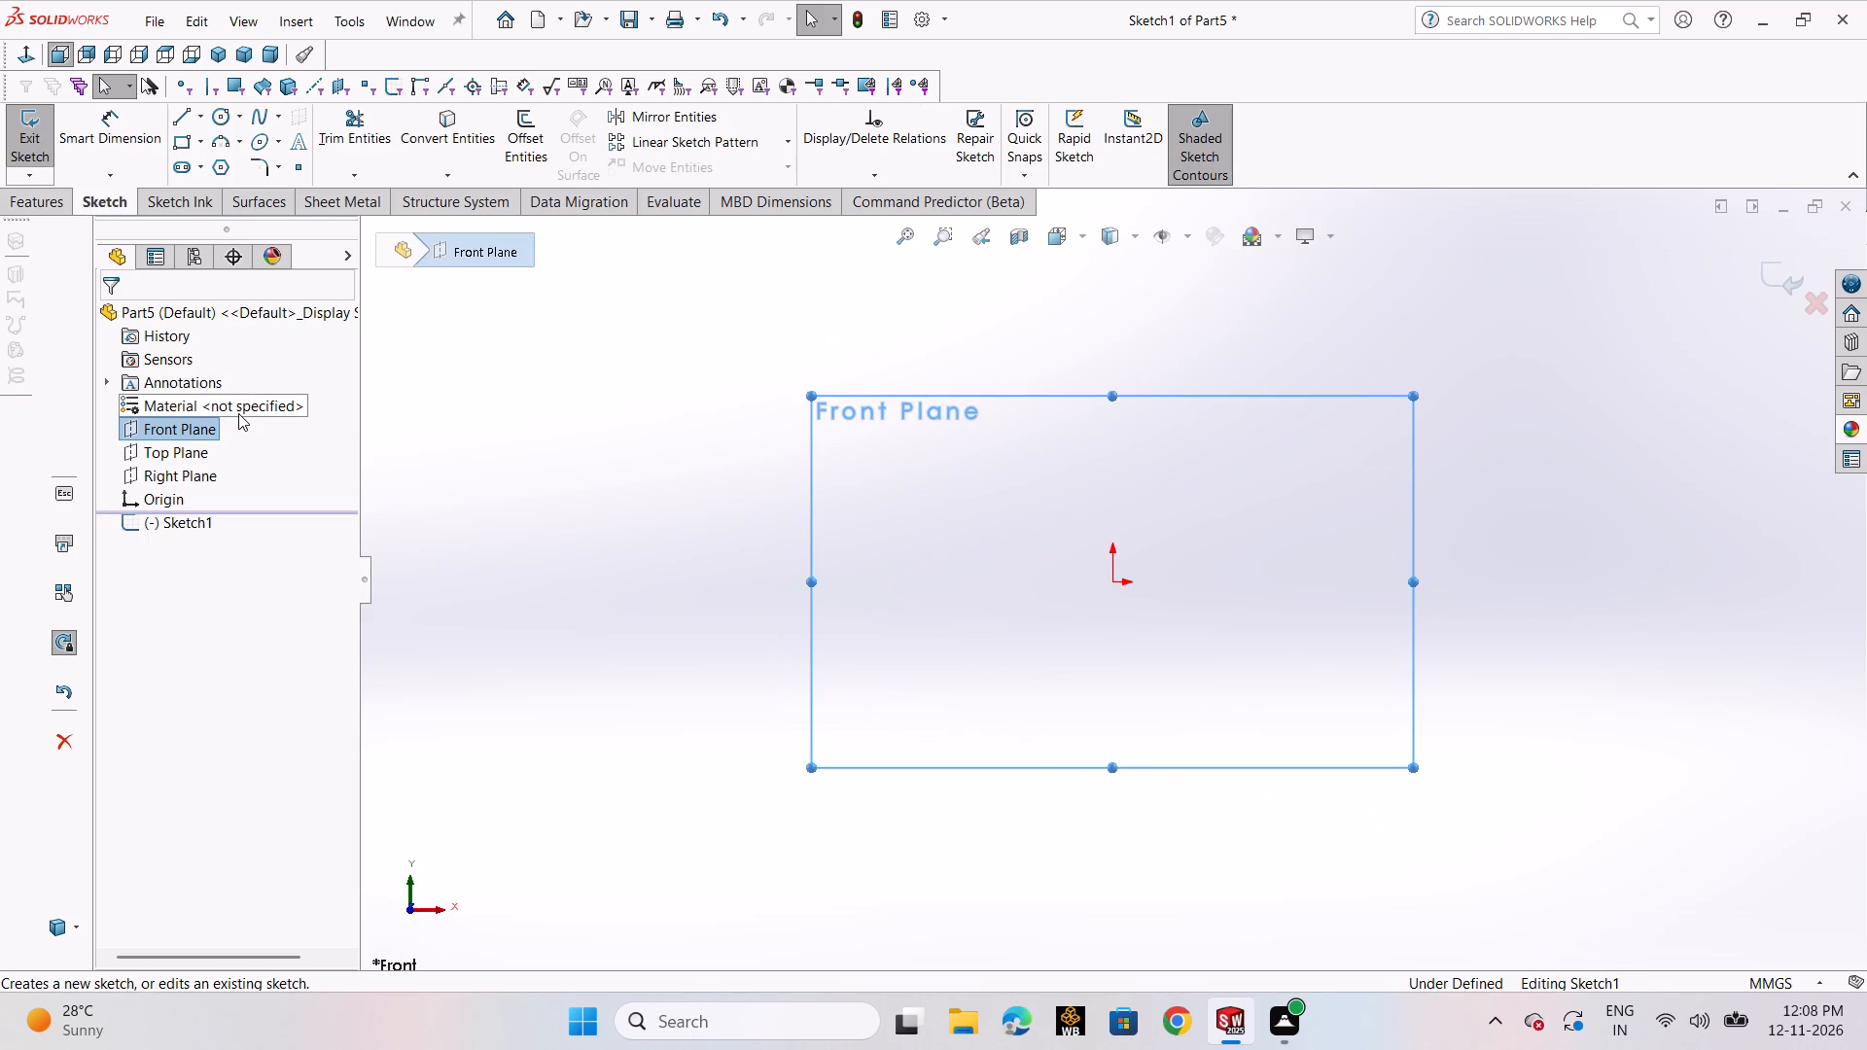
pyautogui.click(189, 139)
pyautogui.click(202, 177)
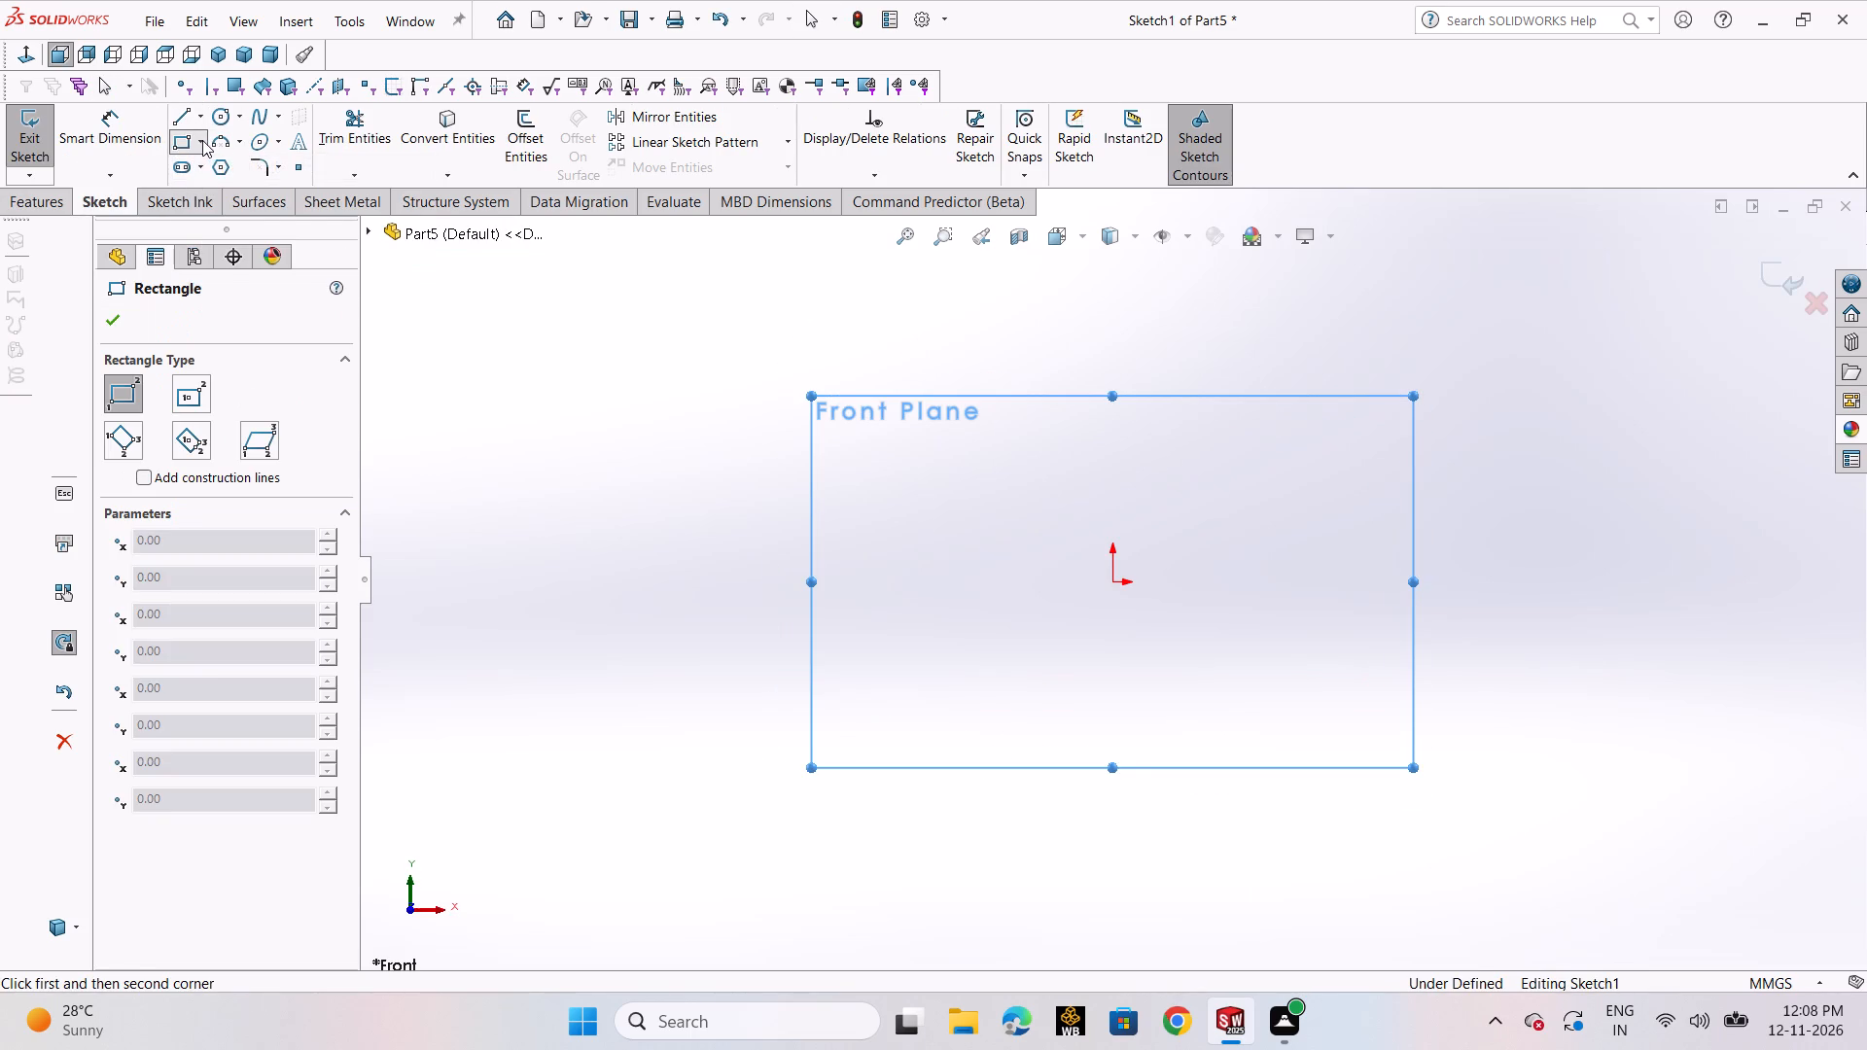
pyautogui.click(202, 140)
pyautogui.click(208, 195)
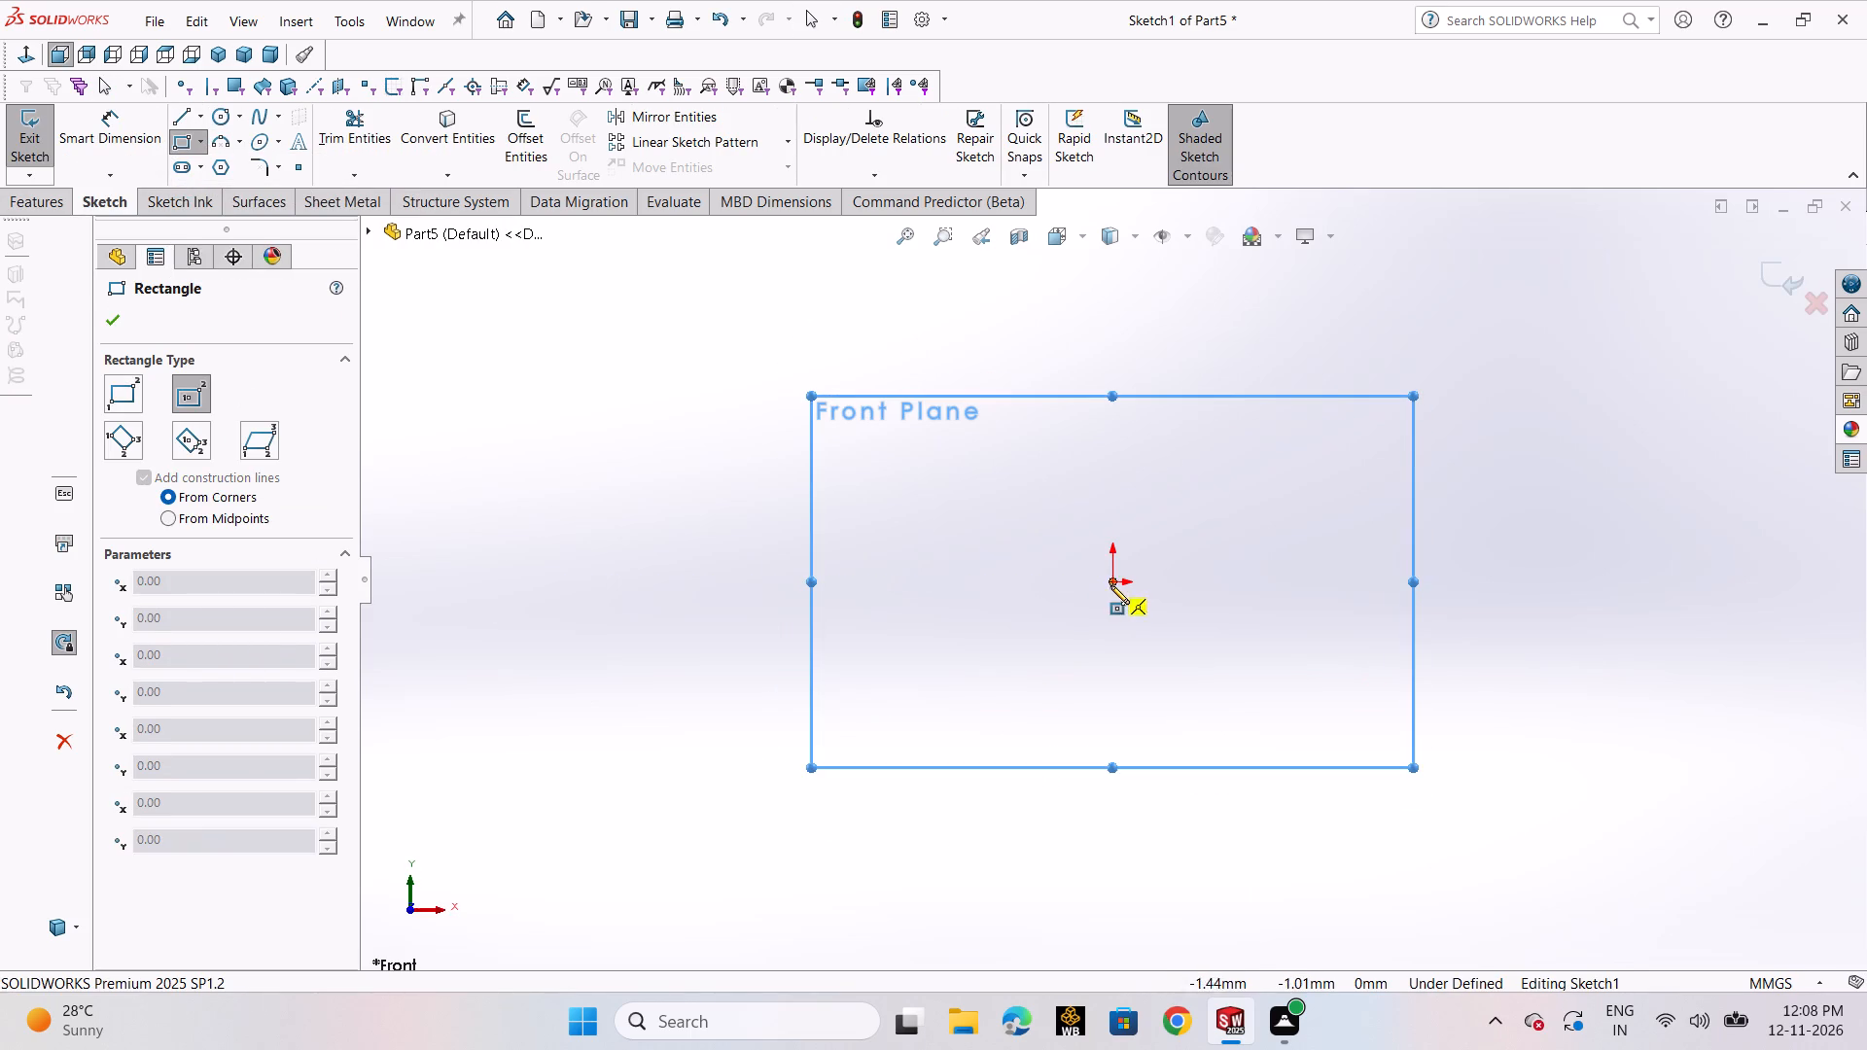
pyautogui.click(1113, 579)
pyautogui.click(1426, 784)
pyautogui.rightClick(1426, 784)
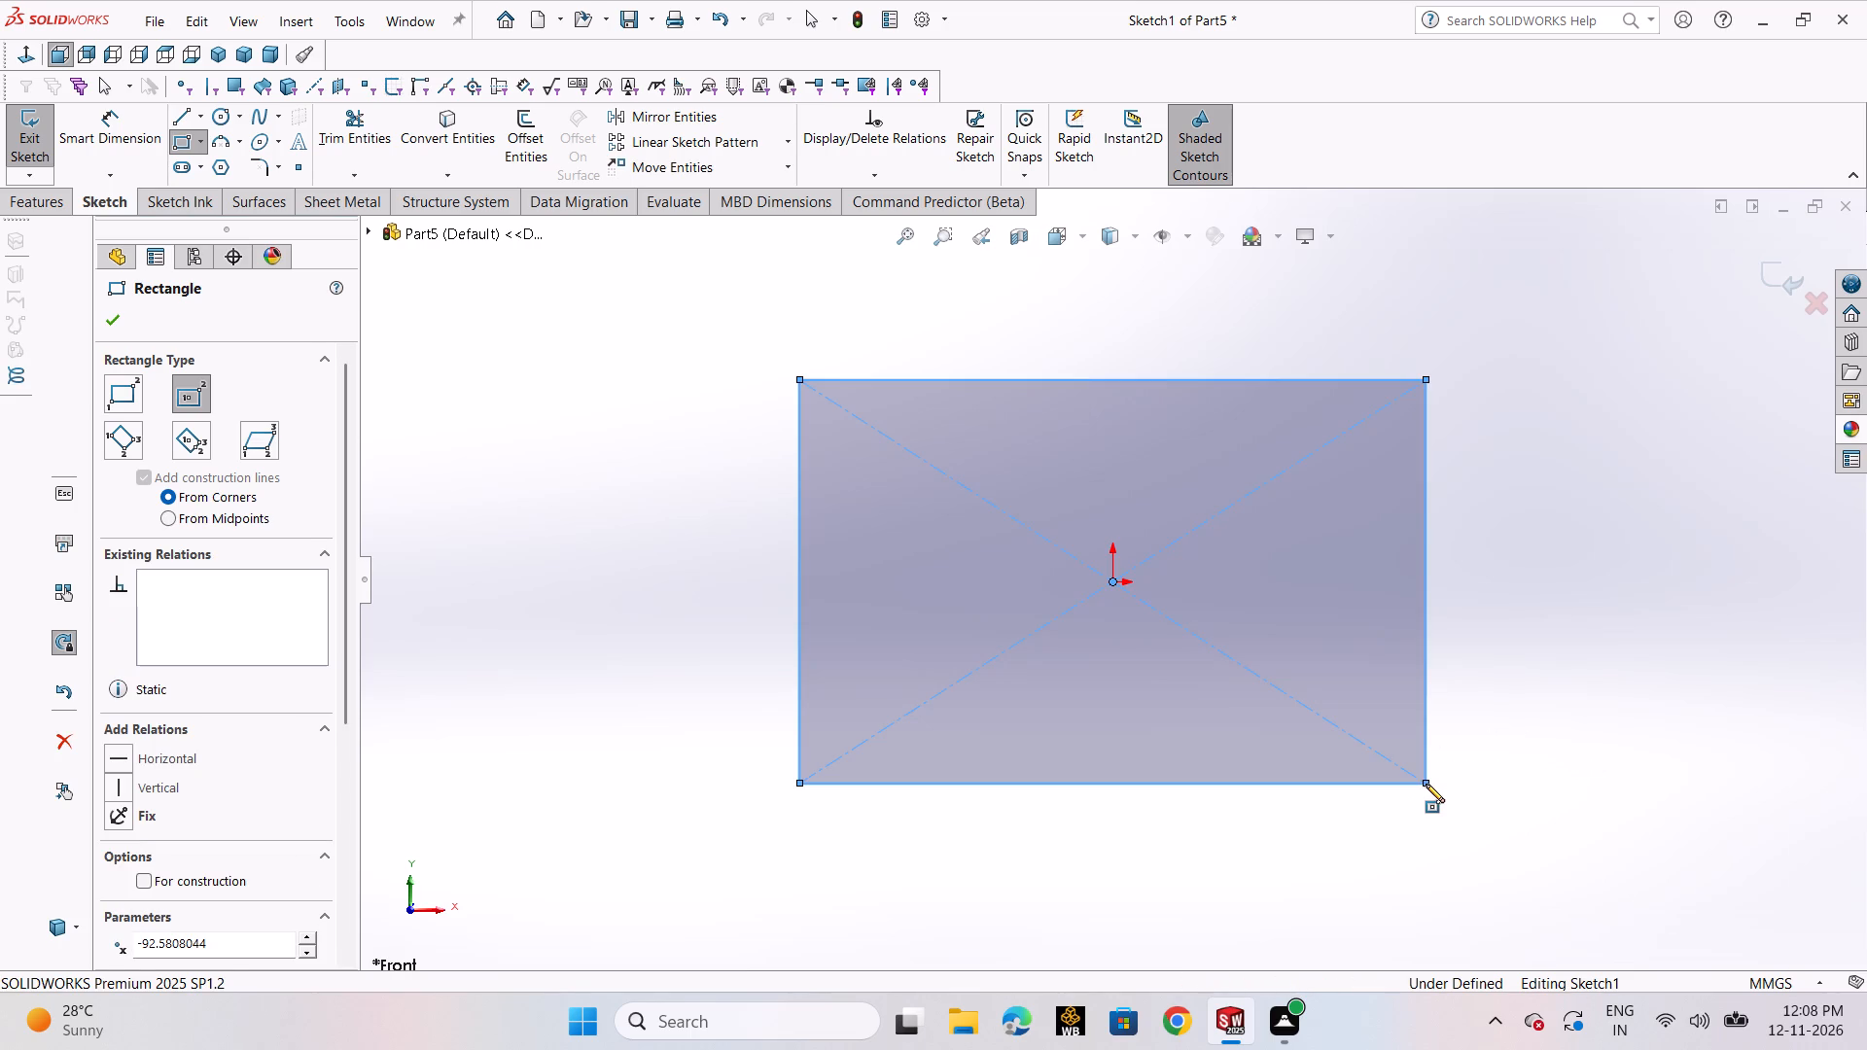
pyautogui.click(1458, 800)
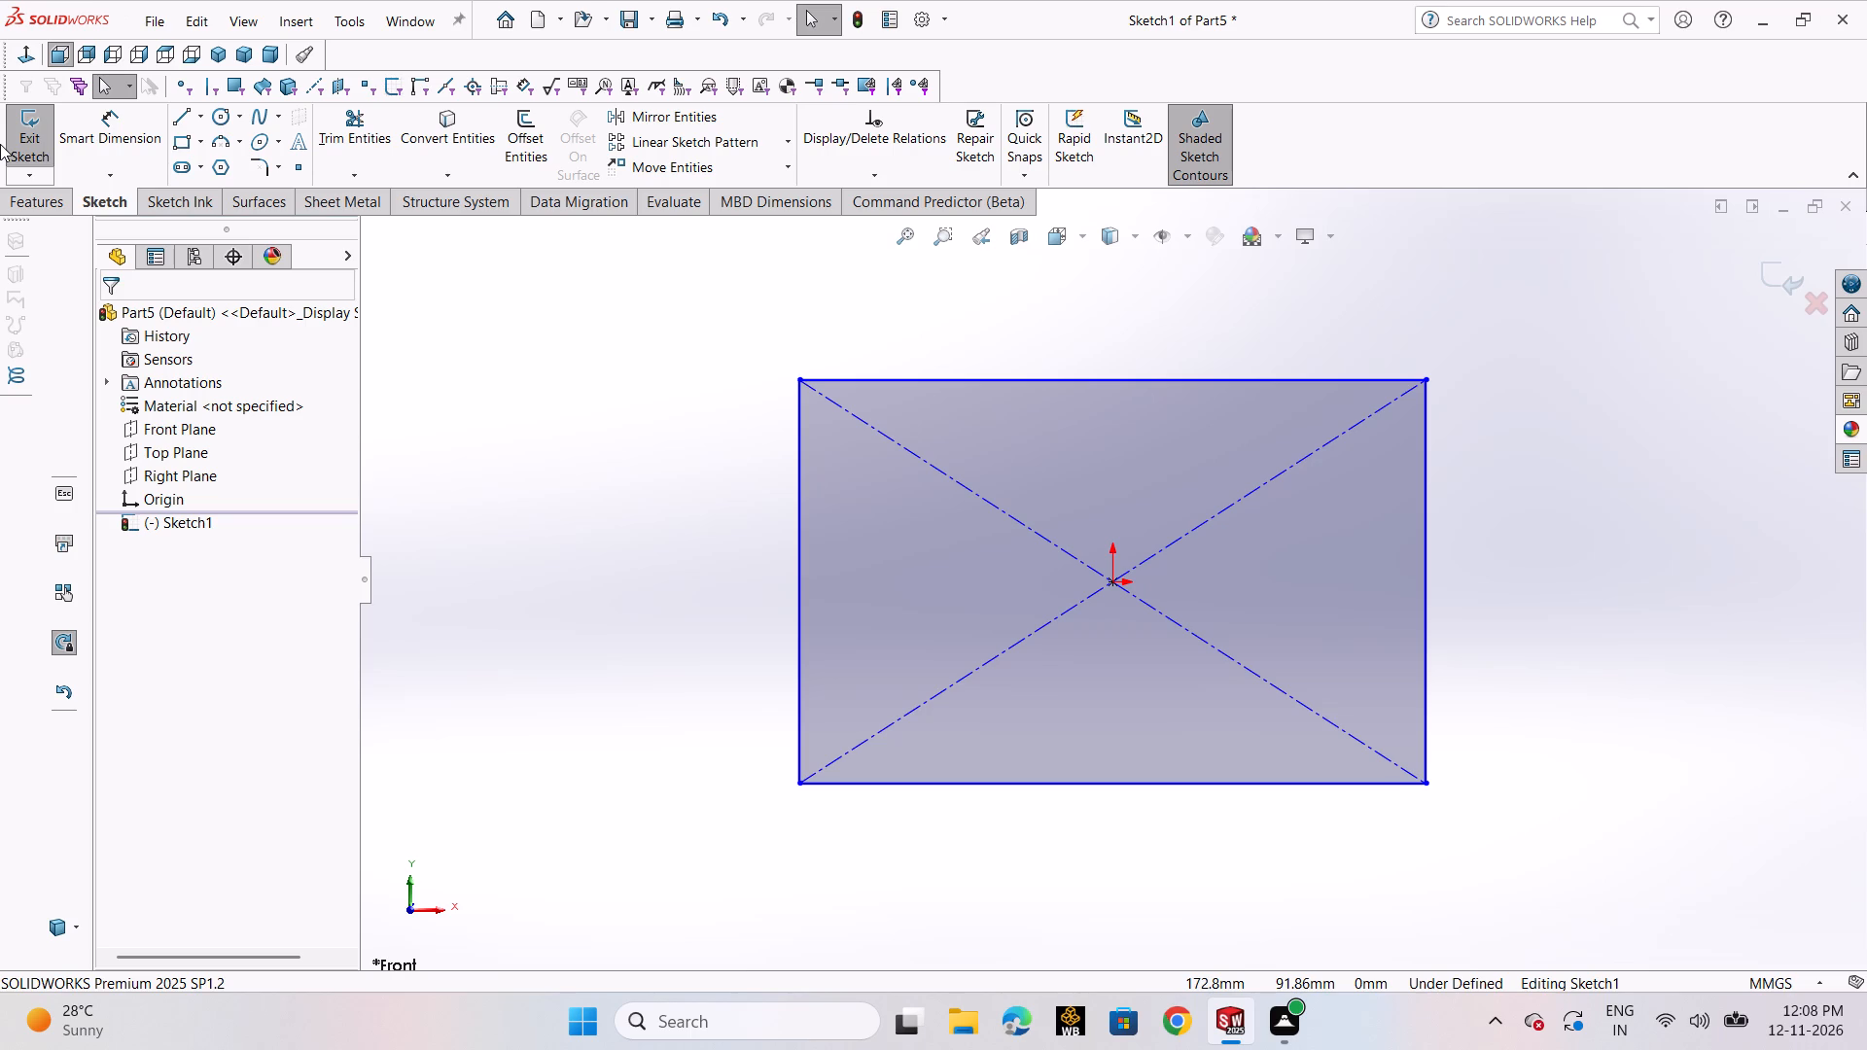
# Dimension the rectangle with a width of 100 mm and a height of 50 mm.
pyautogui.click(124, 125)
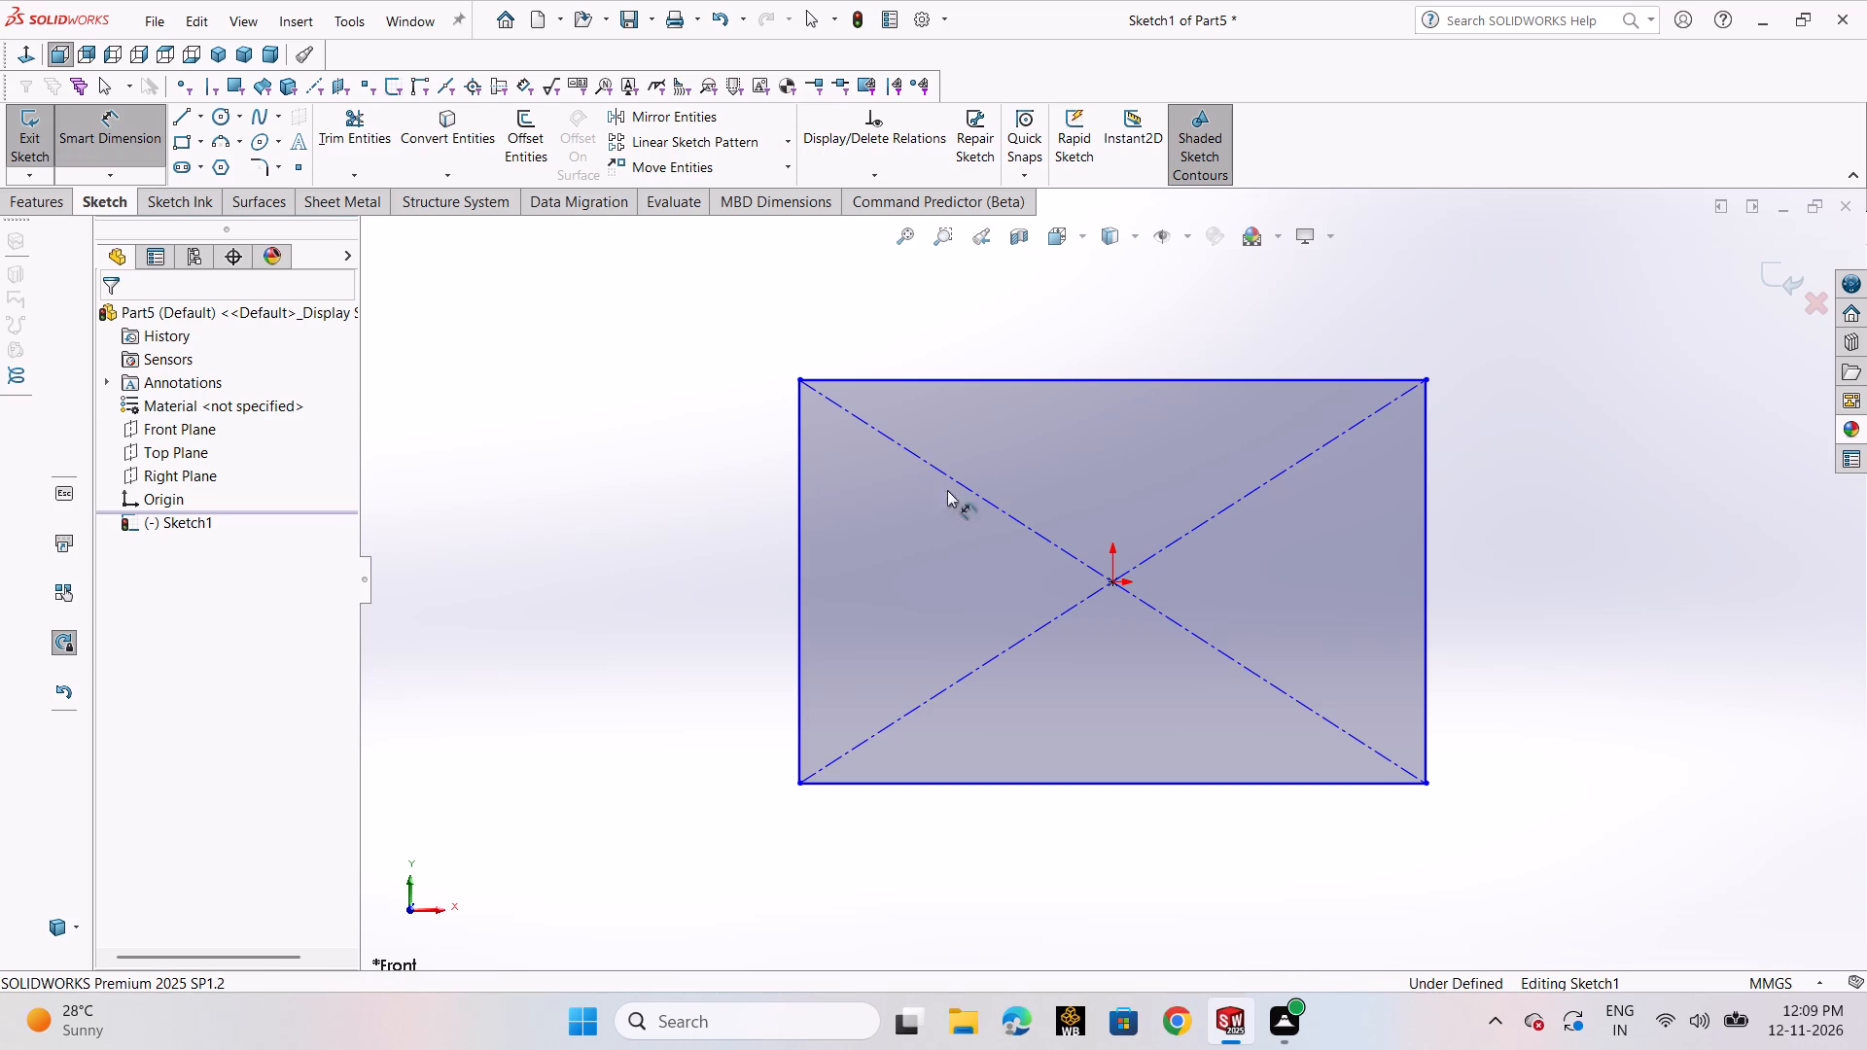
pyautogui.click(988, 386)
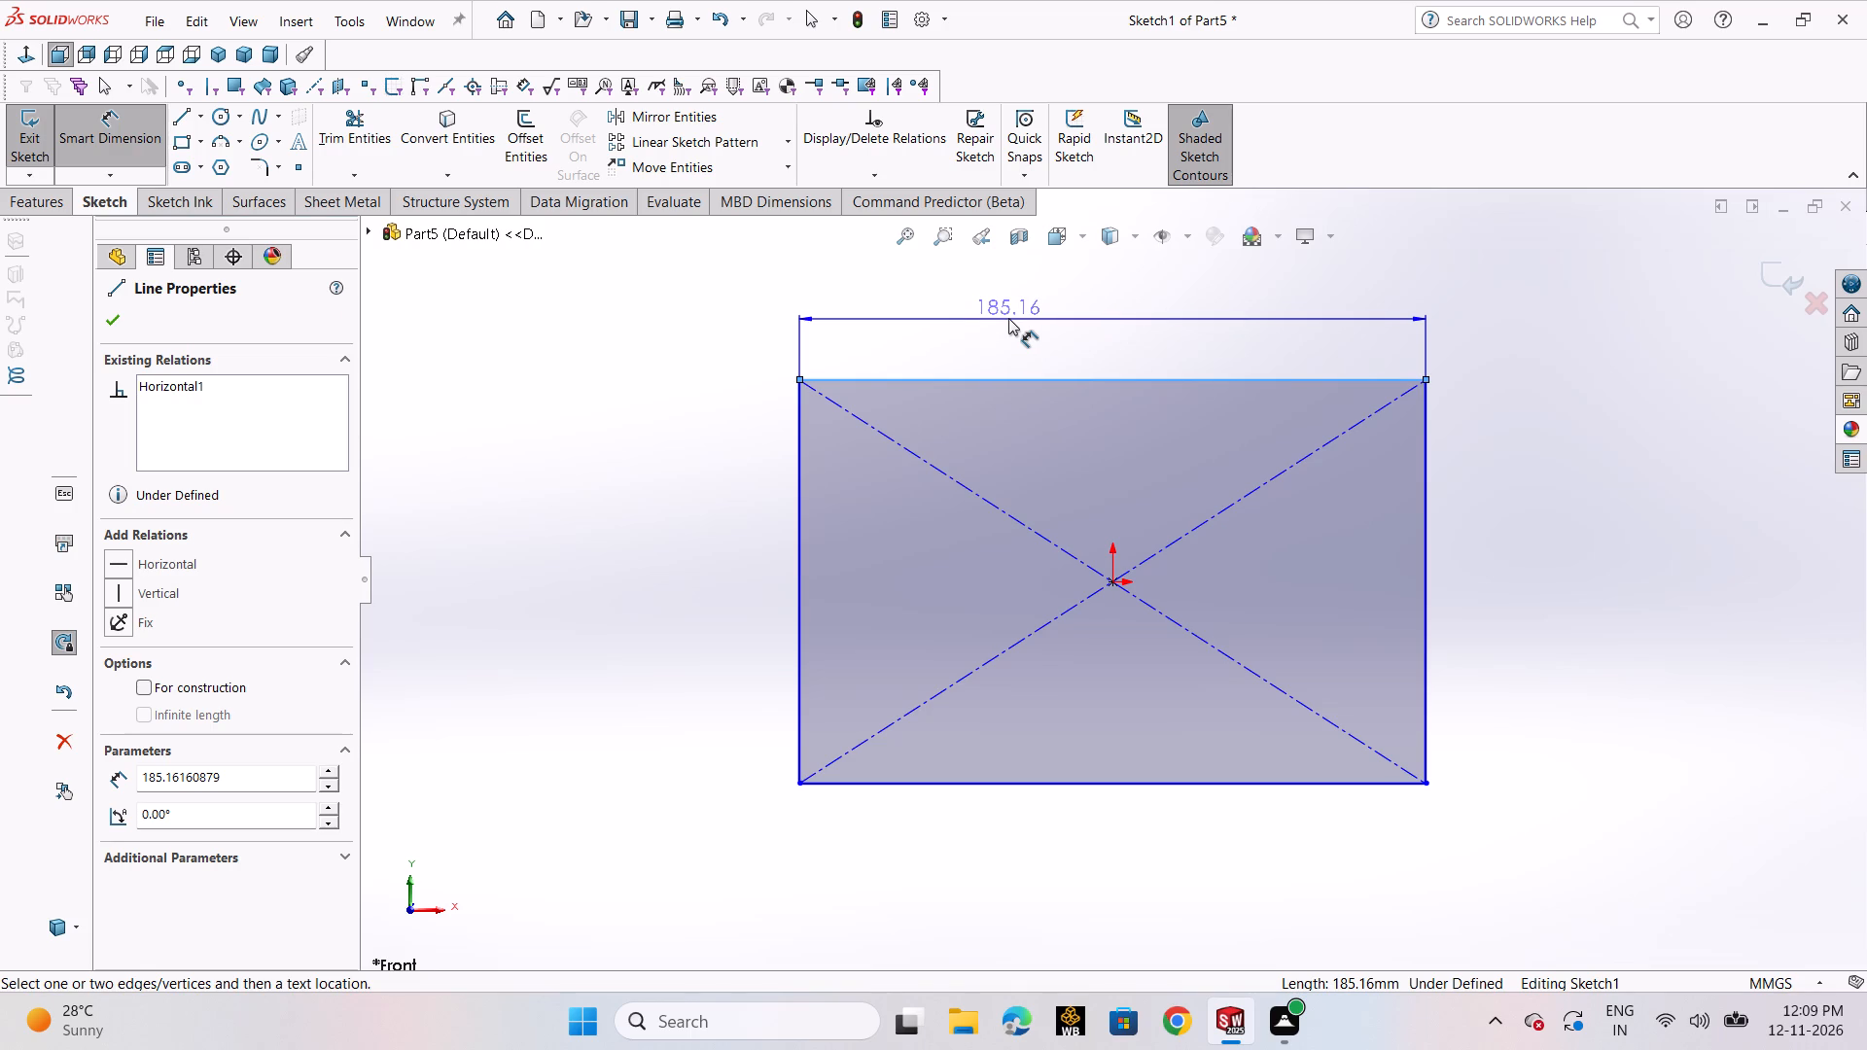
pyautogui.rightClick(1008, 318)
pyautogui.click(1027, 329)
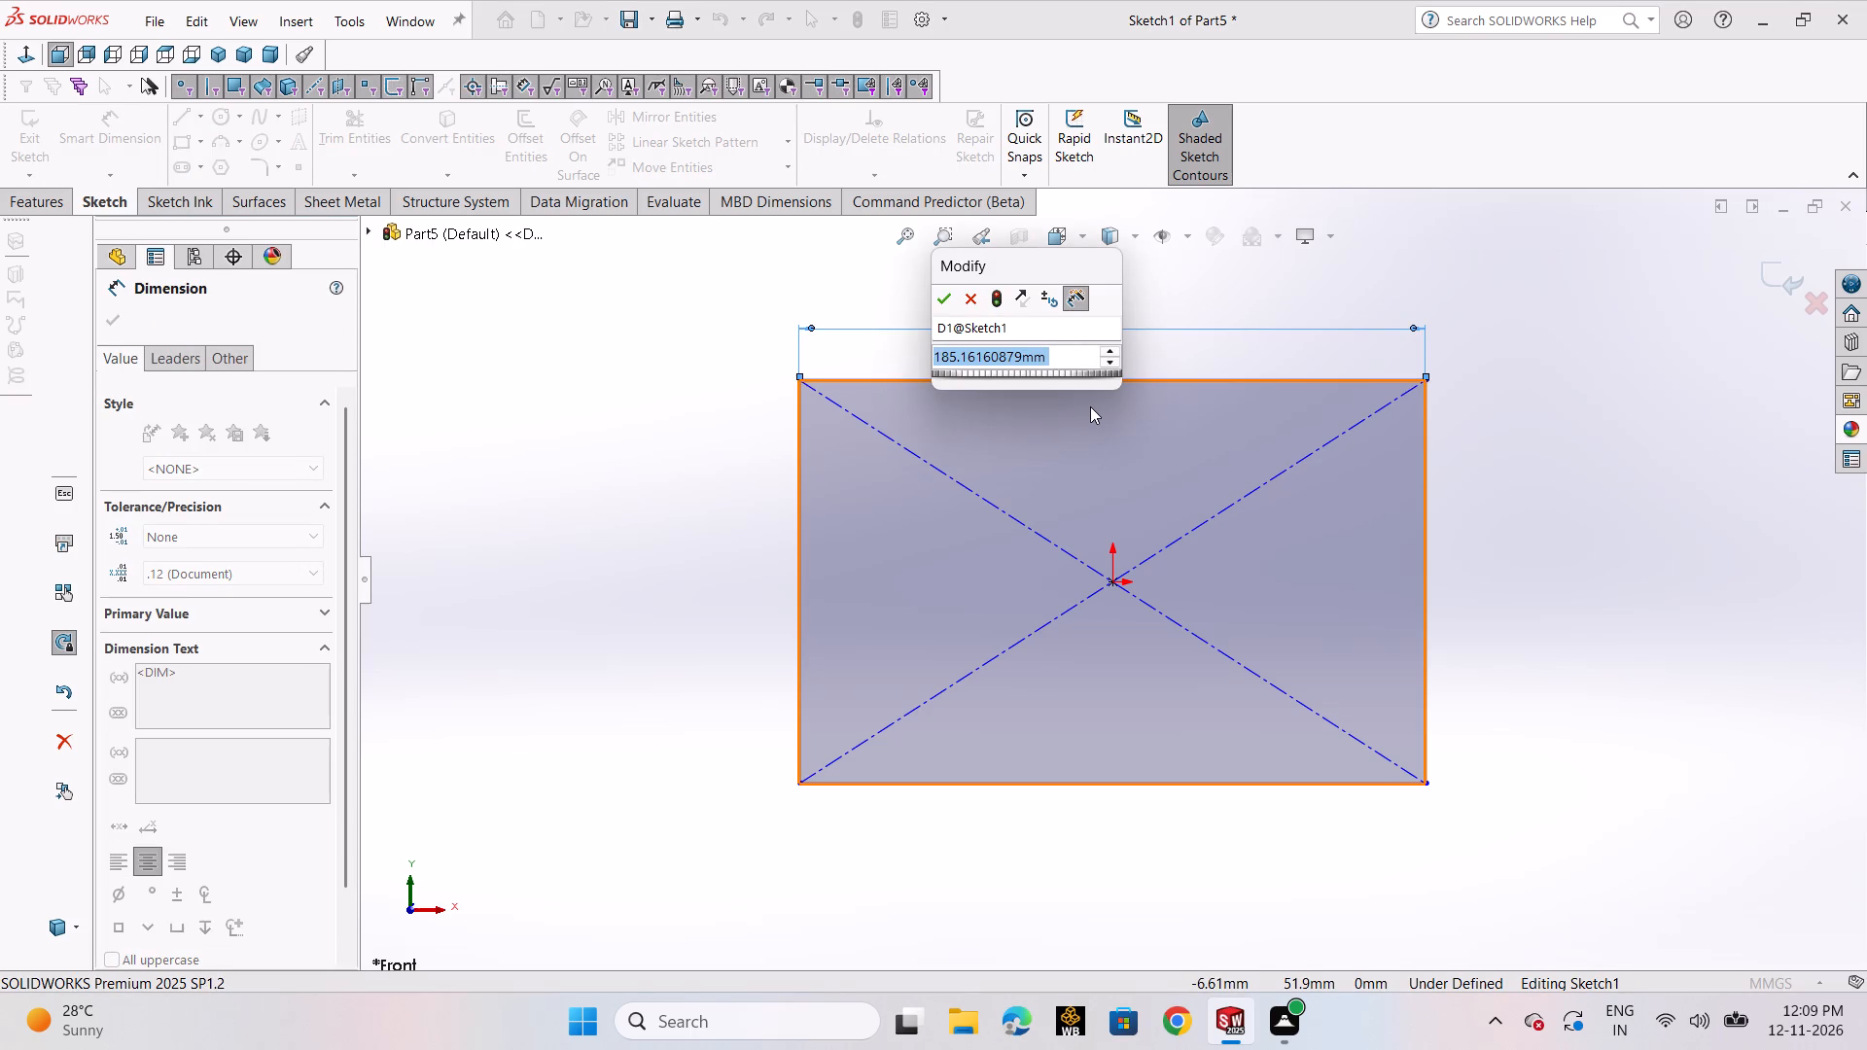
pyautogui.write('100')
pyautogui.press('Return')
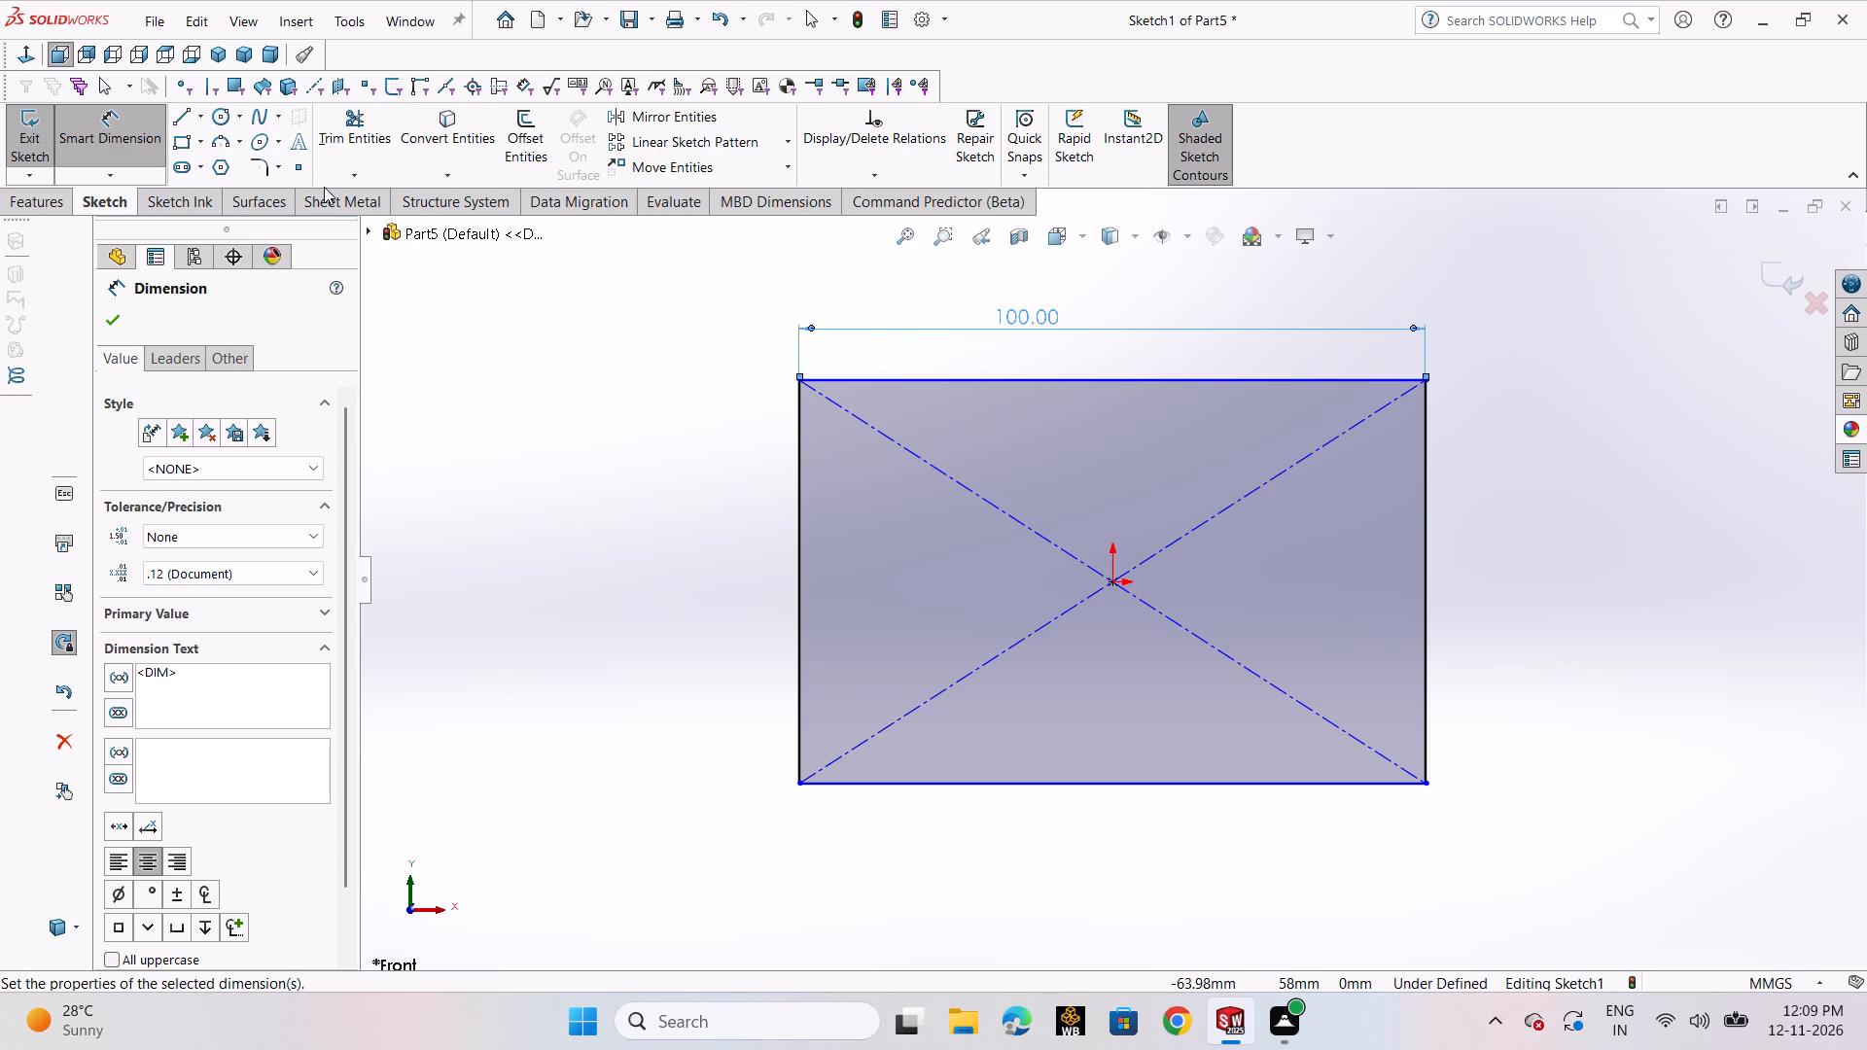
pyautogui.click(1426, 516)
pyautogui.click(1484, 539)
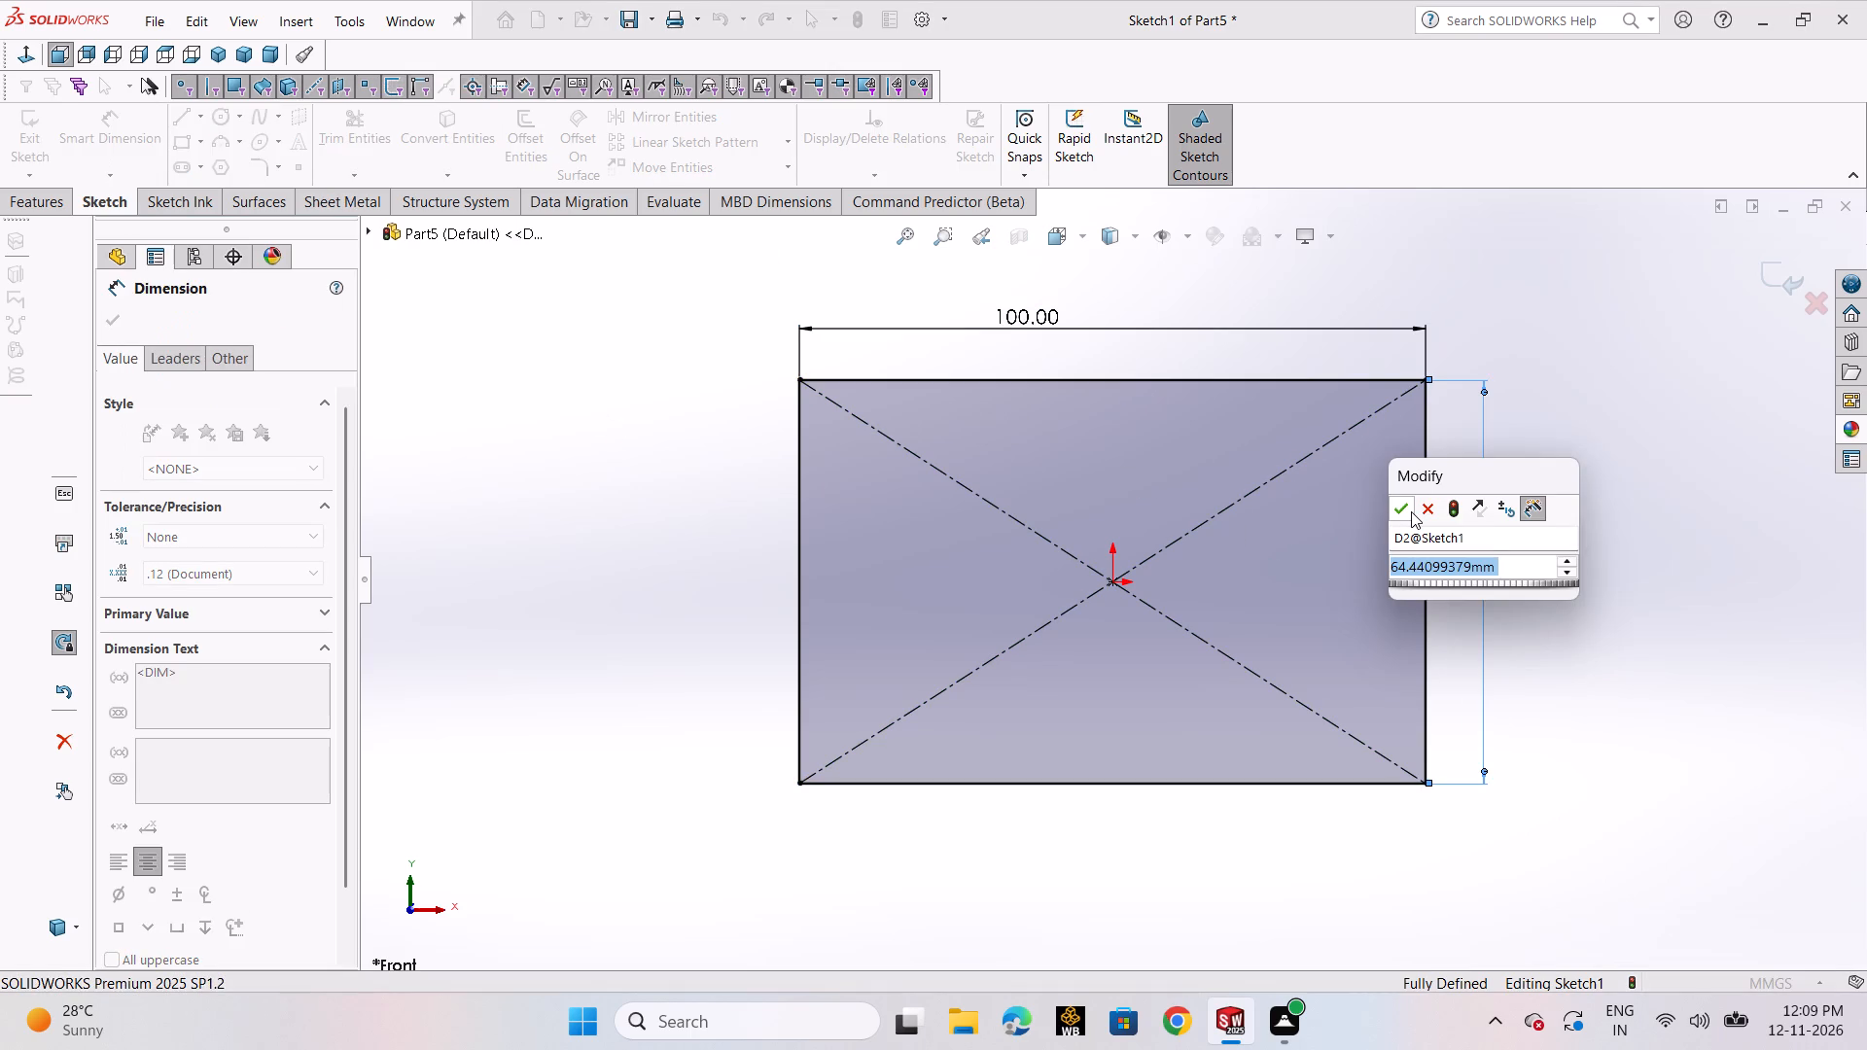
pyautogui.write('50')
pyautogui.press('Return')
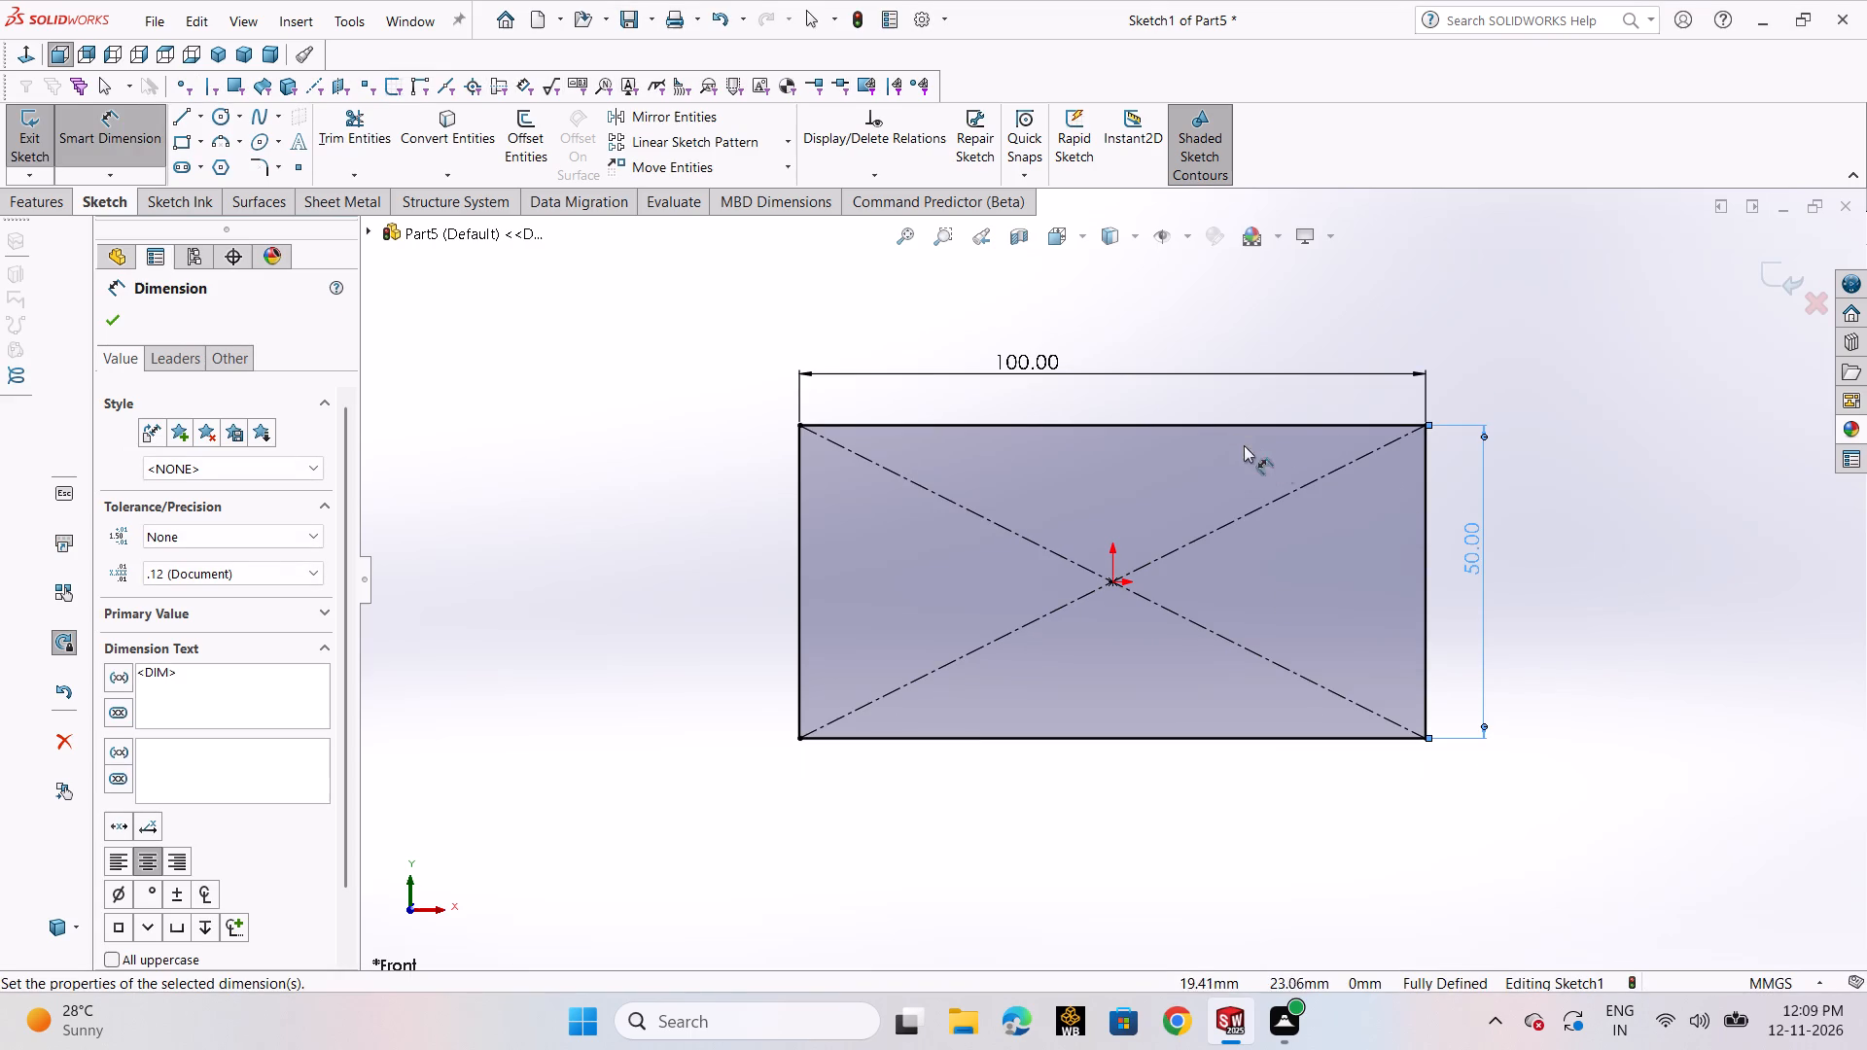
# Set the rectangle's height to 100 mm and its width to 50 mm.
pyautogui.doubleClick(1482, 548)
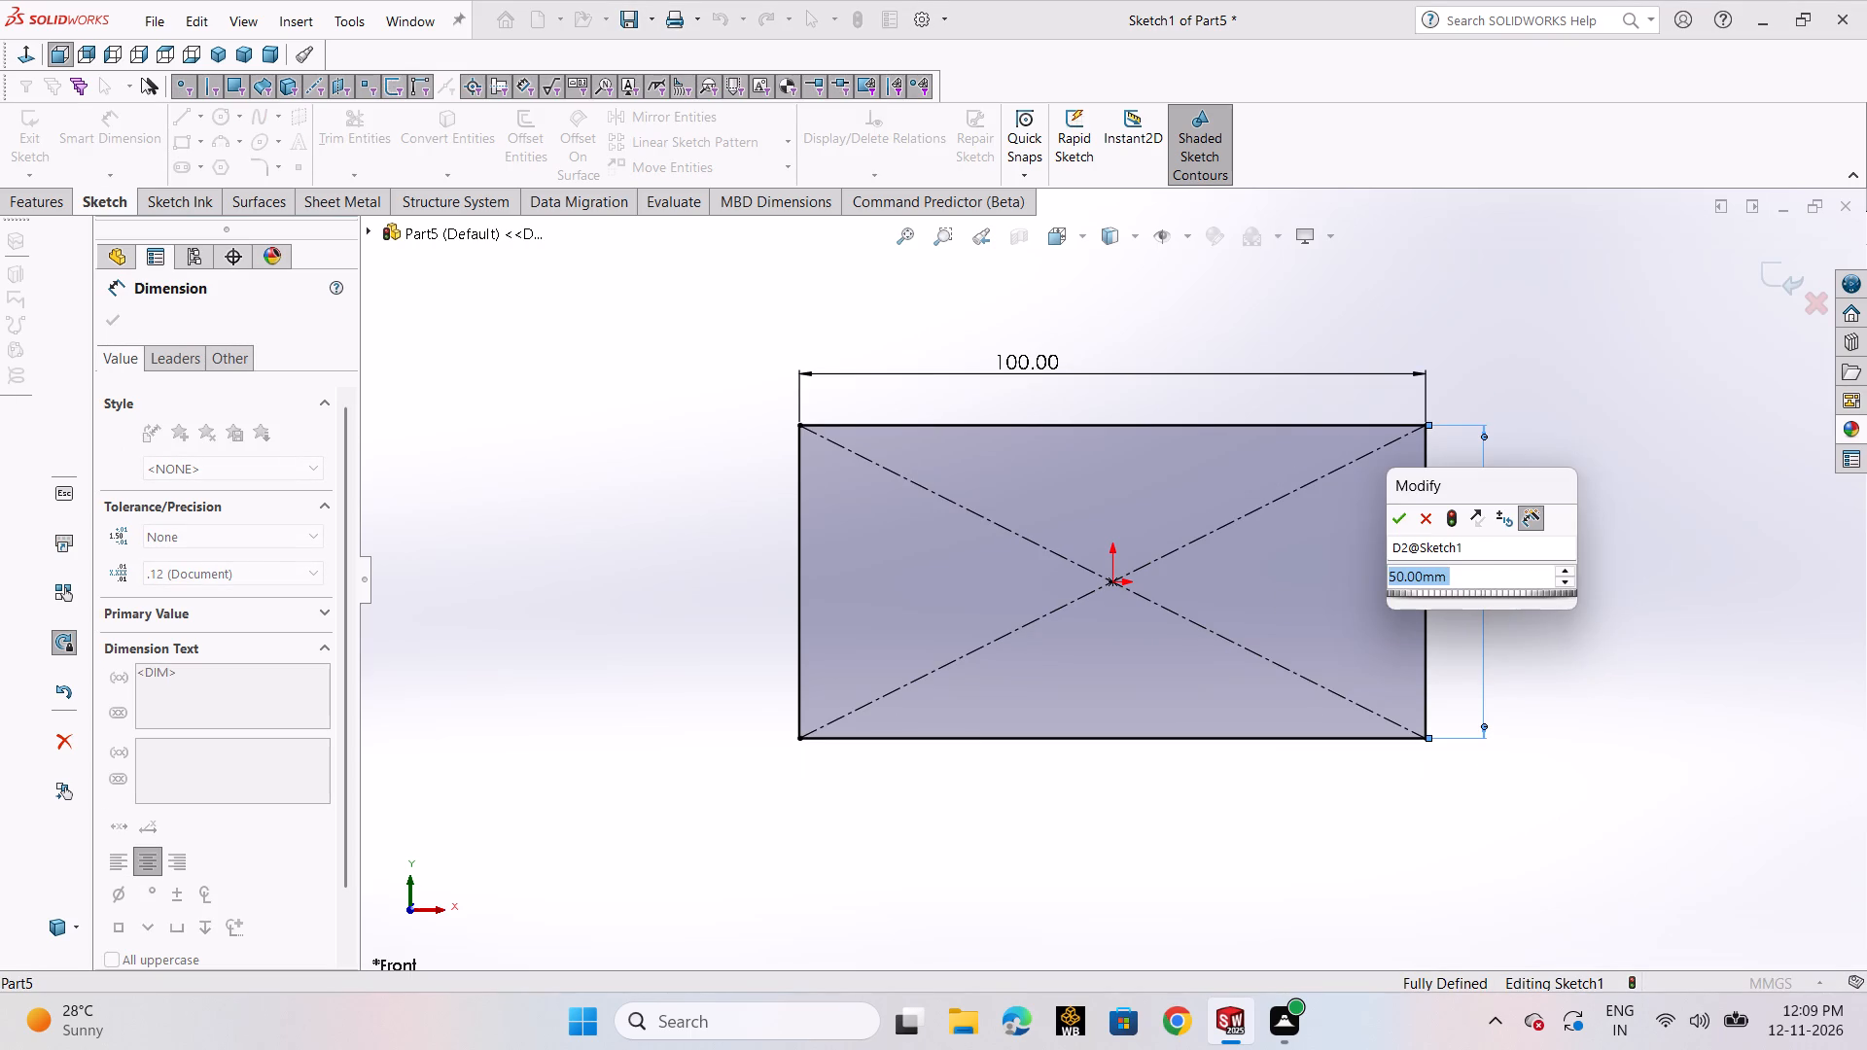
pyautogui.write('100')
pyautogui.press('Return')
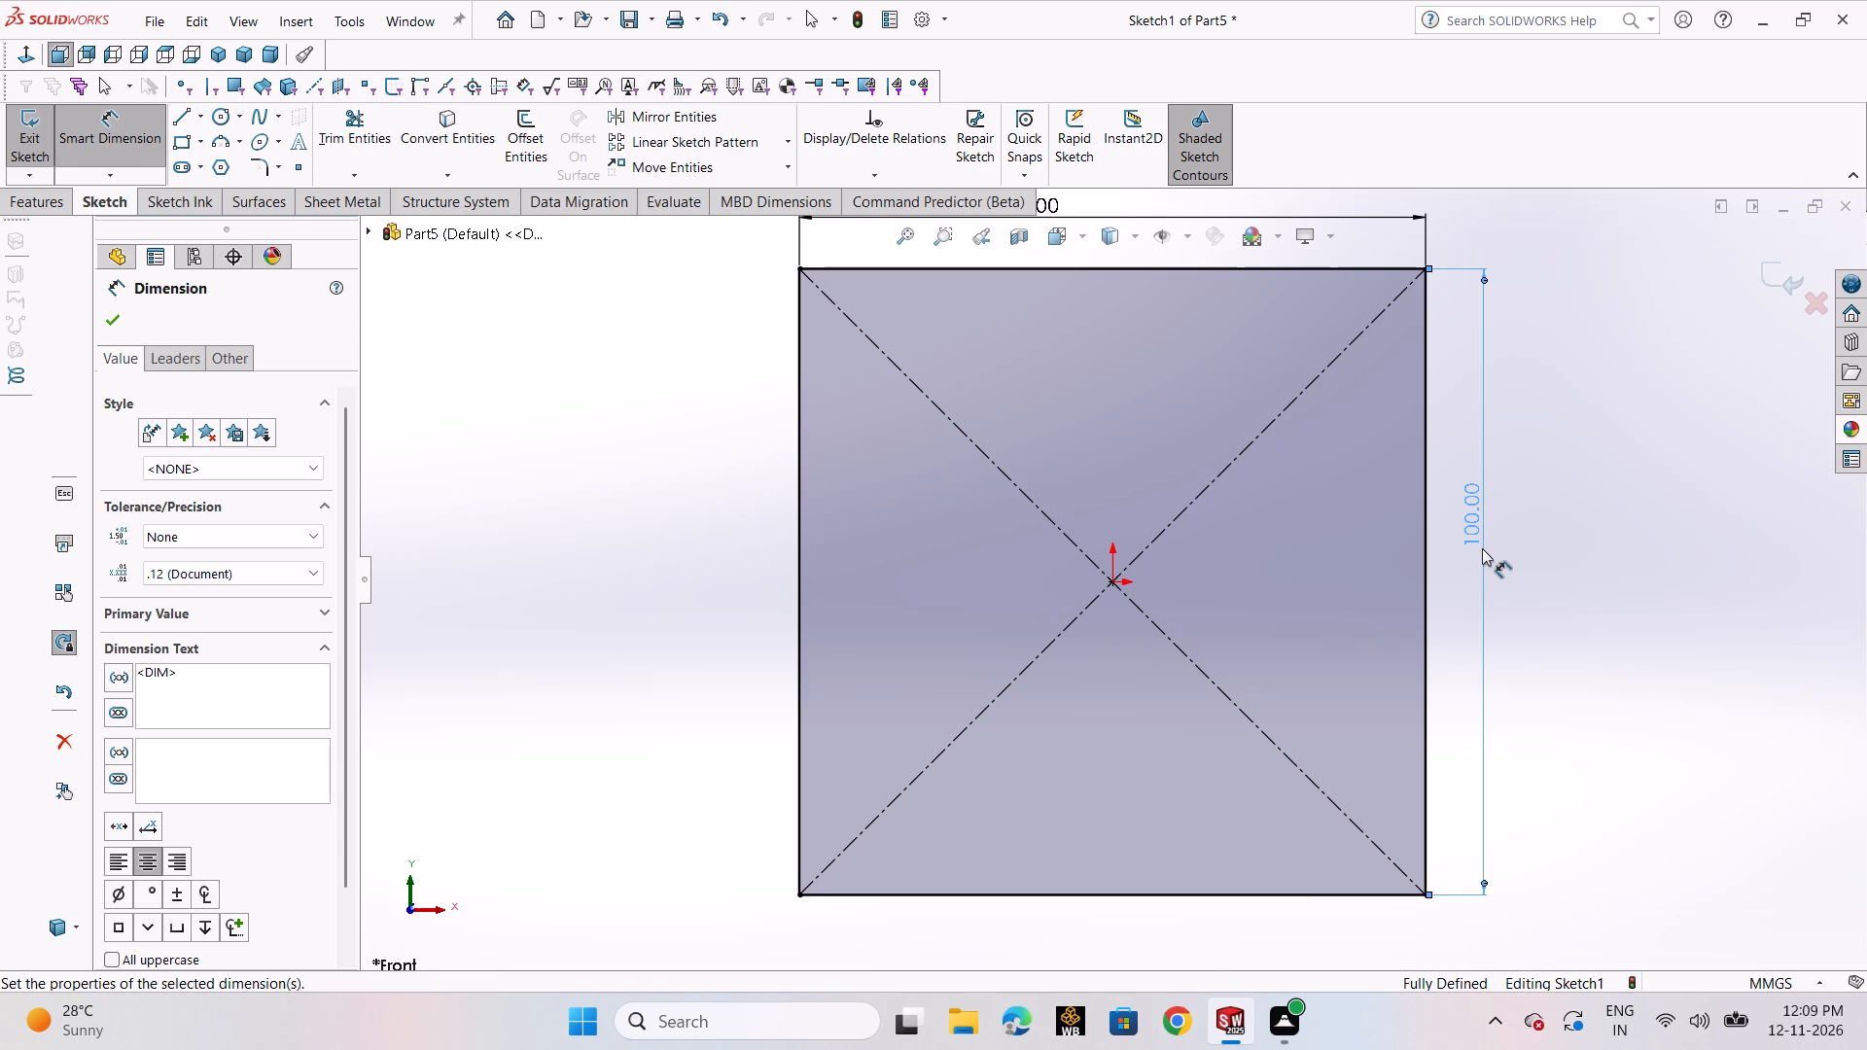
pyautogui.scroll(3, 1242, 397)
pyautogui.doubleClick(1077, 361)
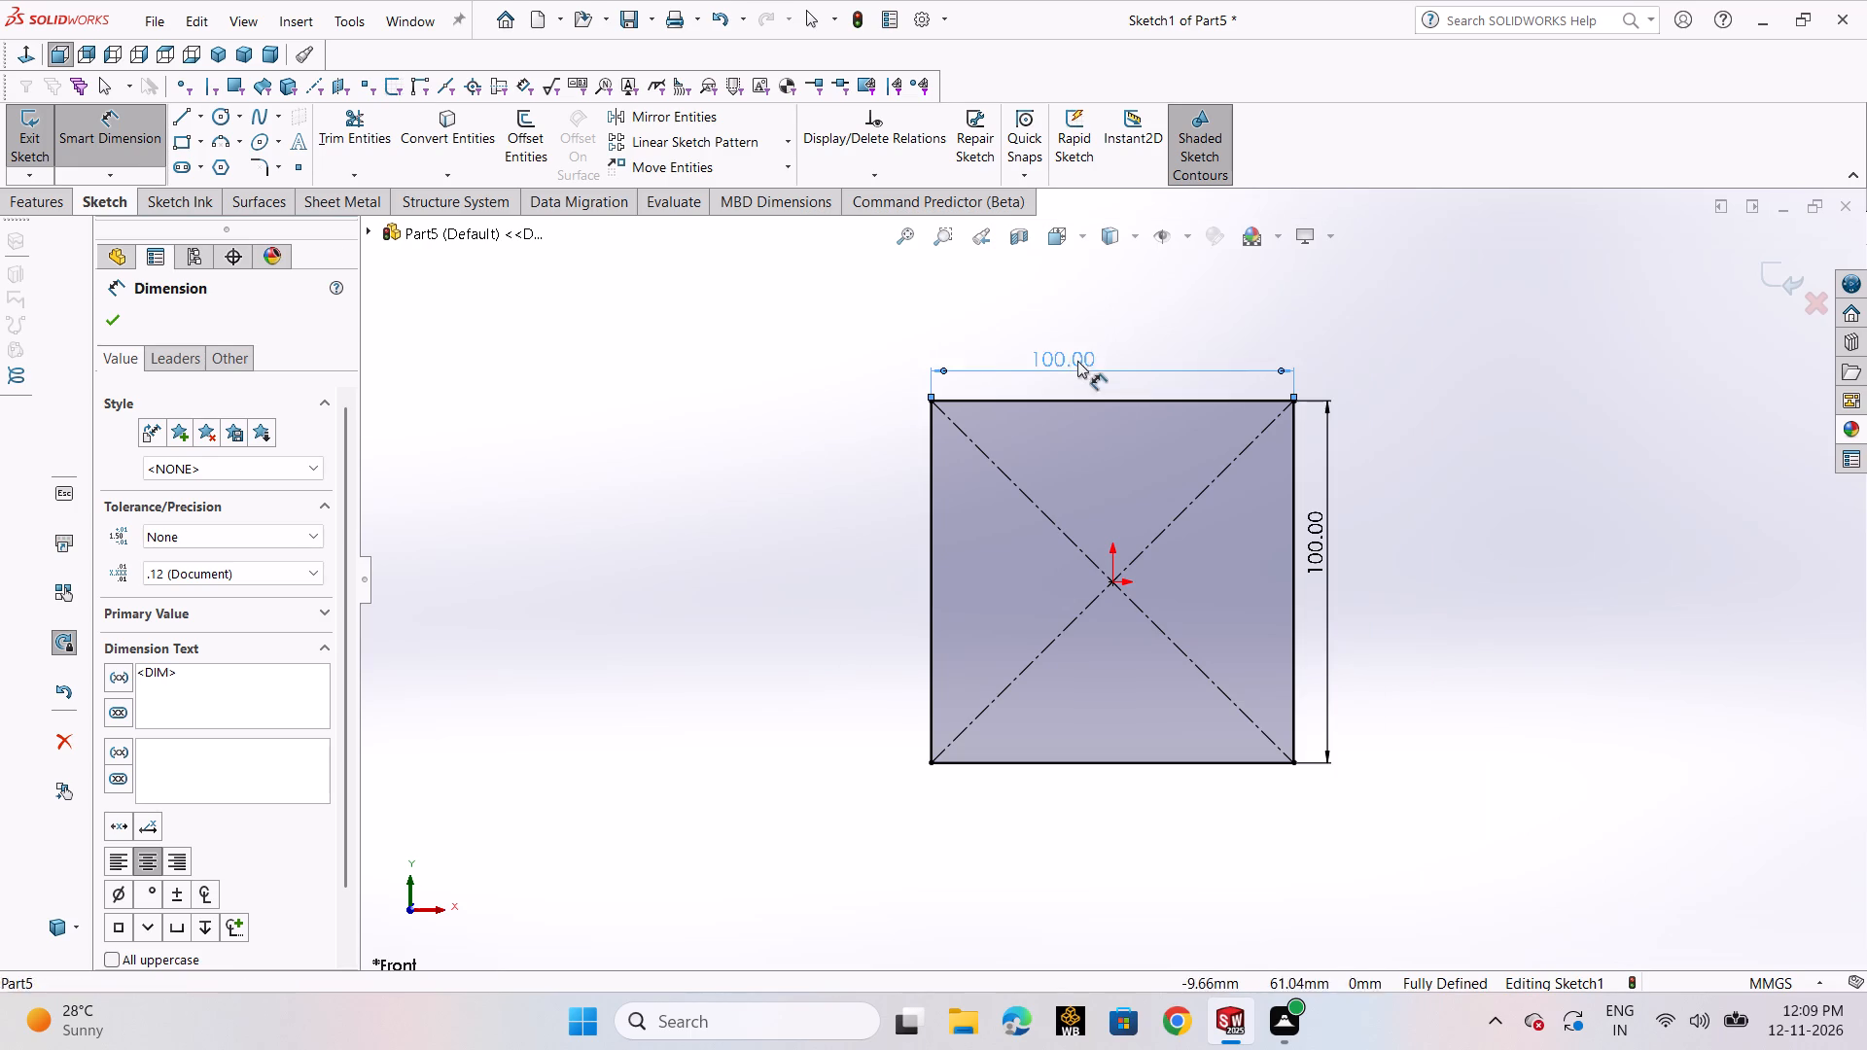
pyautogui.write('50')
pyautogui.press('Return')
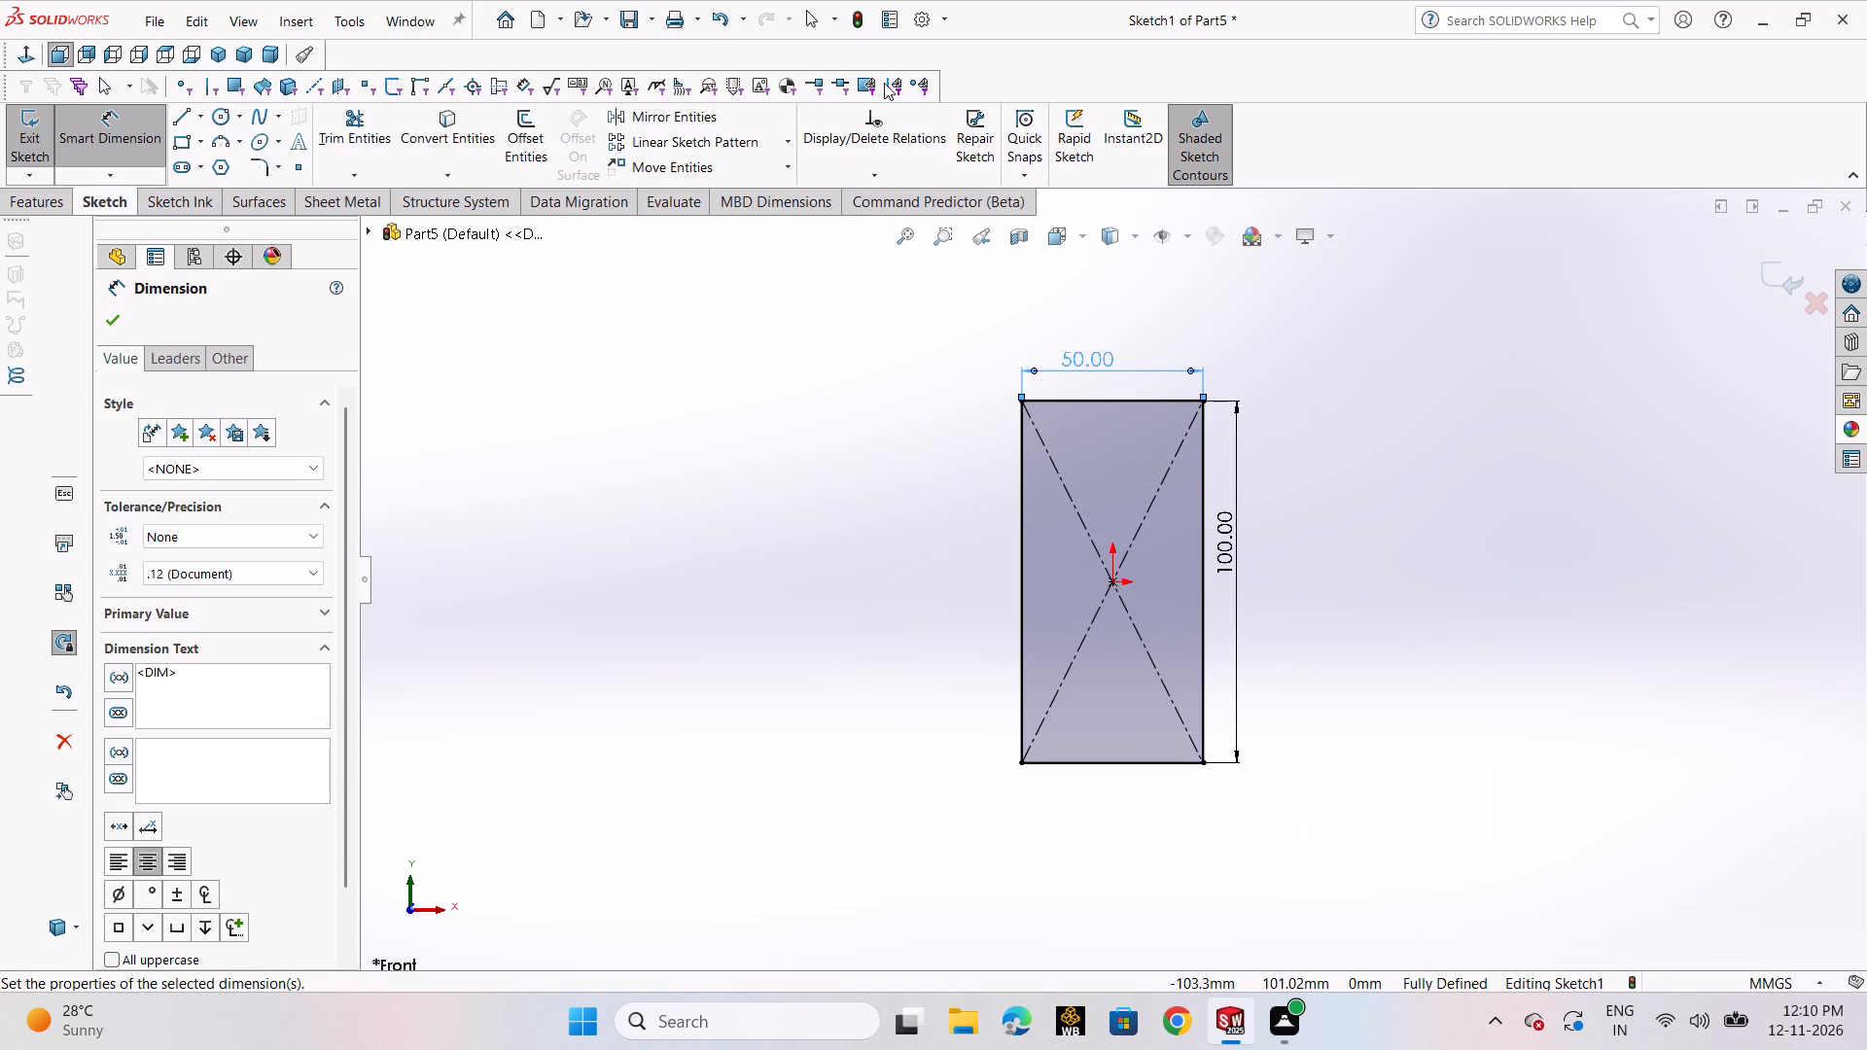
pyautogui.click(102, 328)
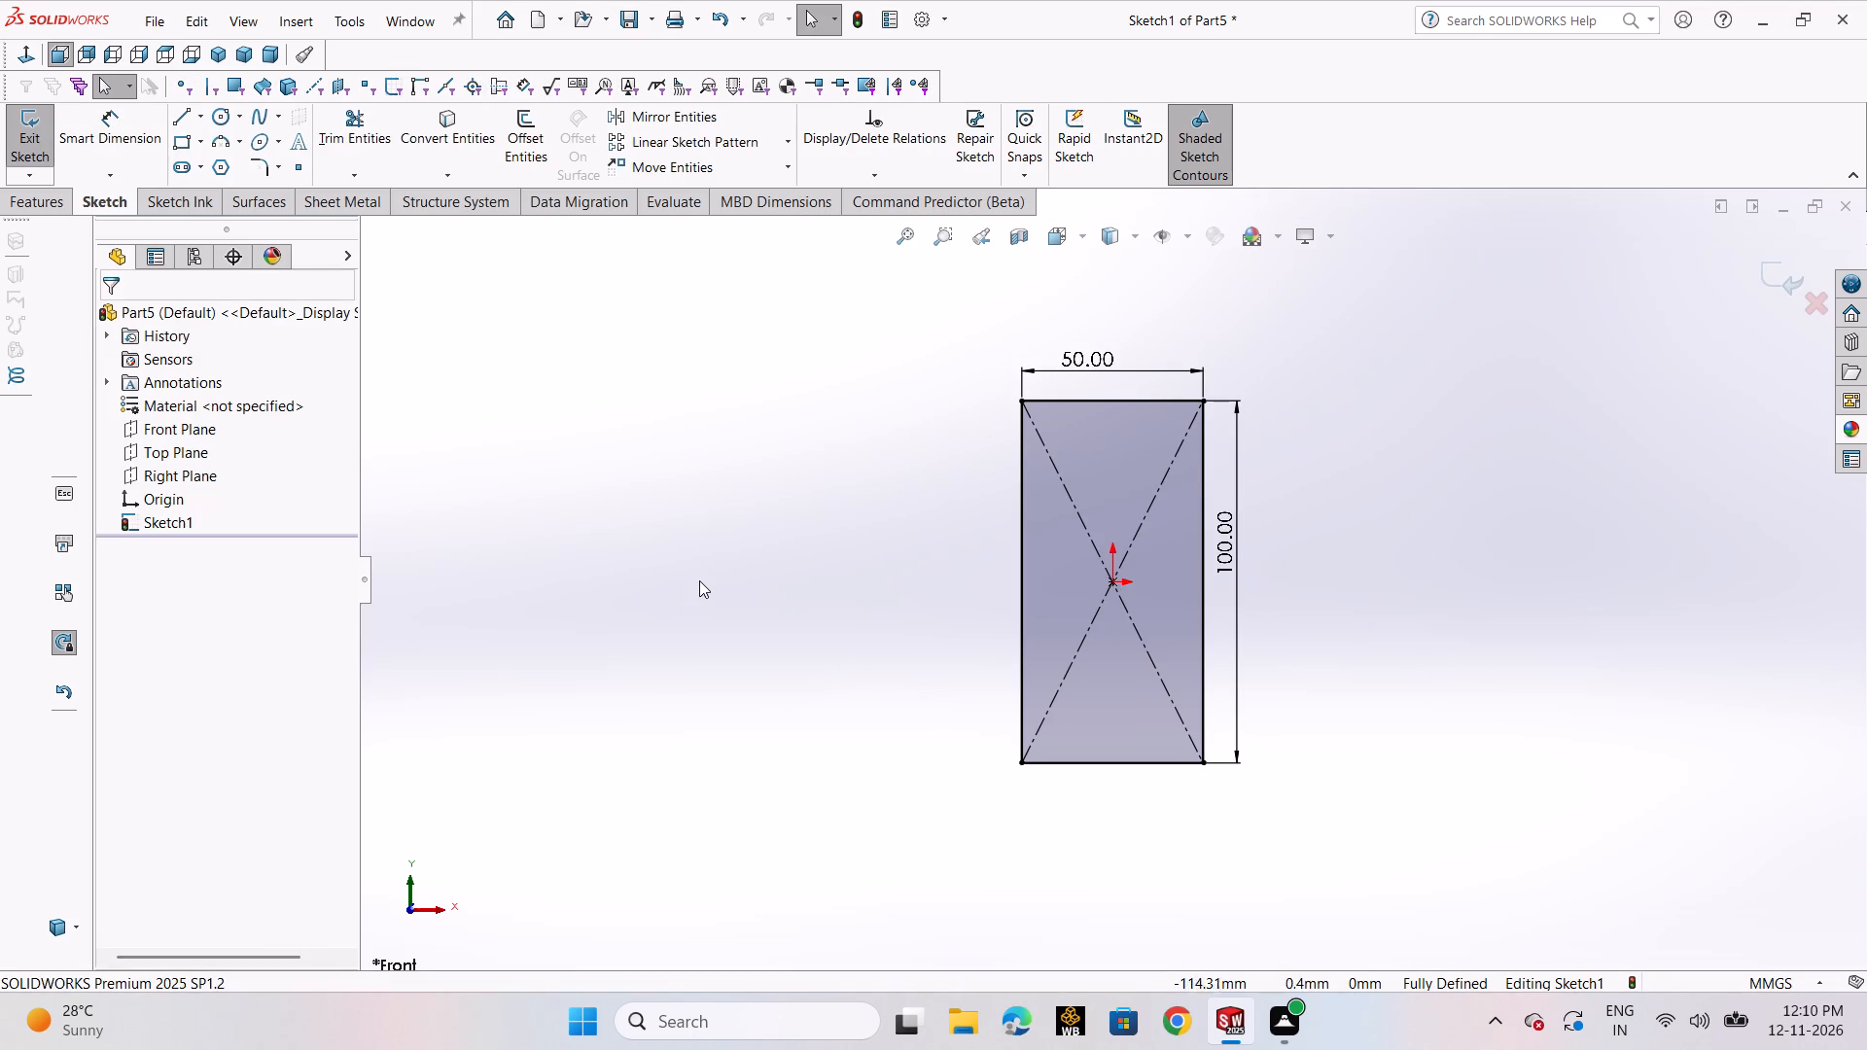
pyautogui.click(699, 580)
# Sketch a circle about 14 mm in diameter centred near the rectangle's top edge, plus one circle near each bottom corner.
pyautogui.scroll(-2, 1150, 600)
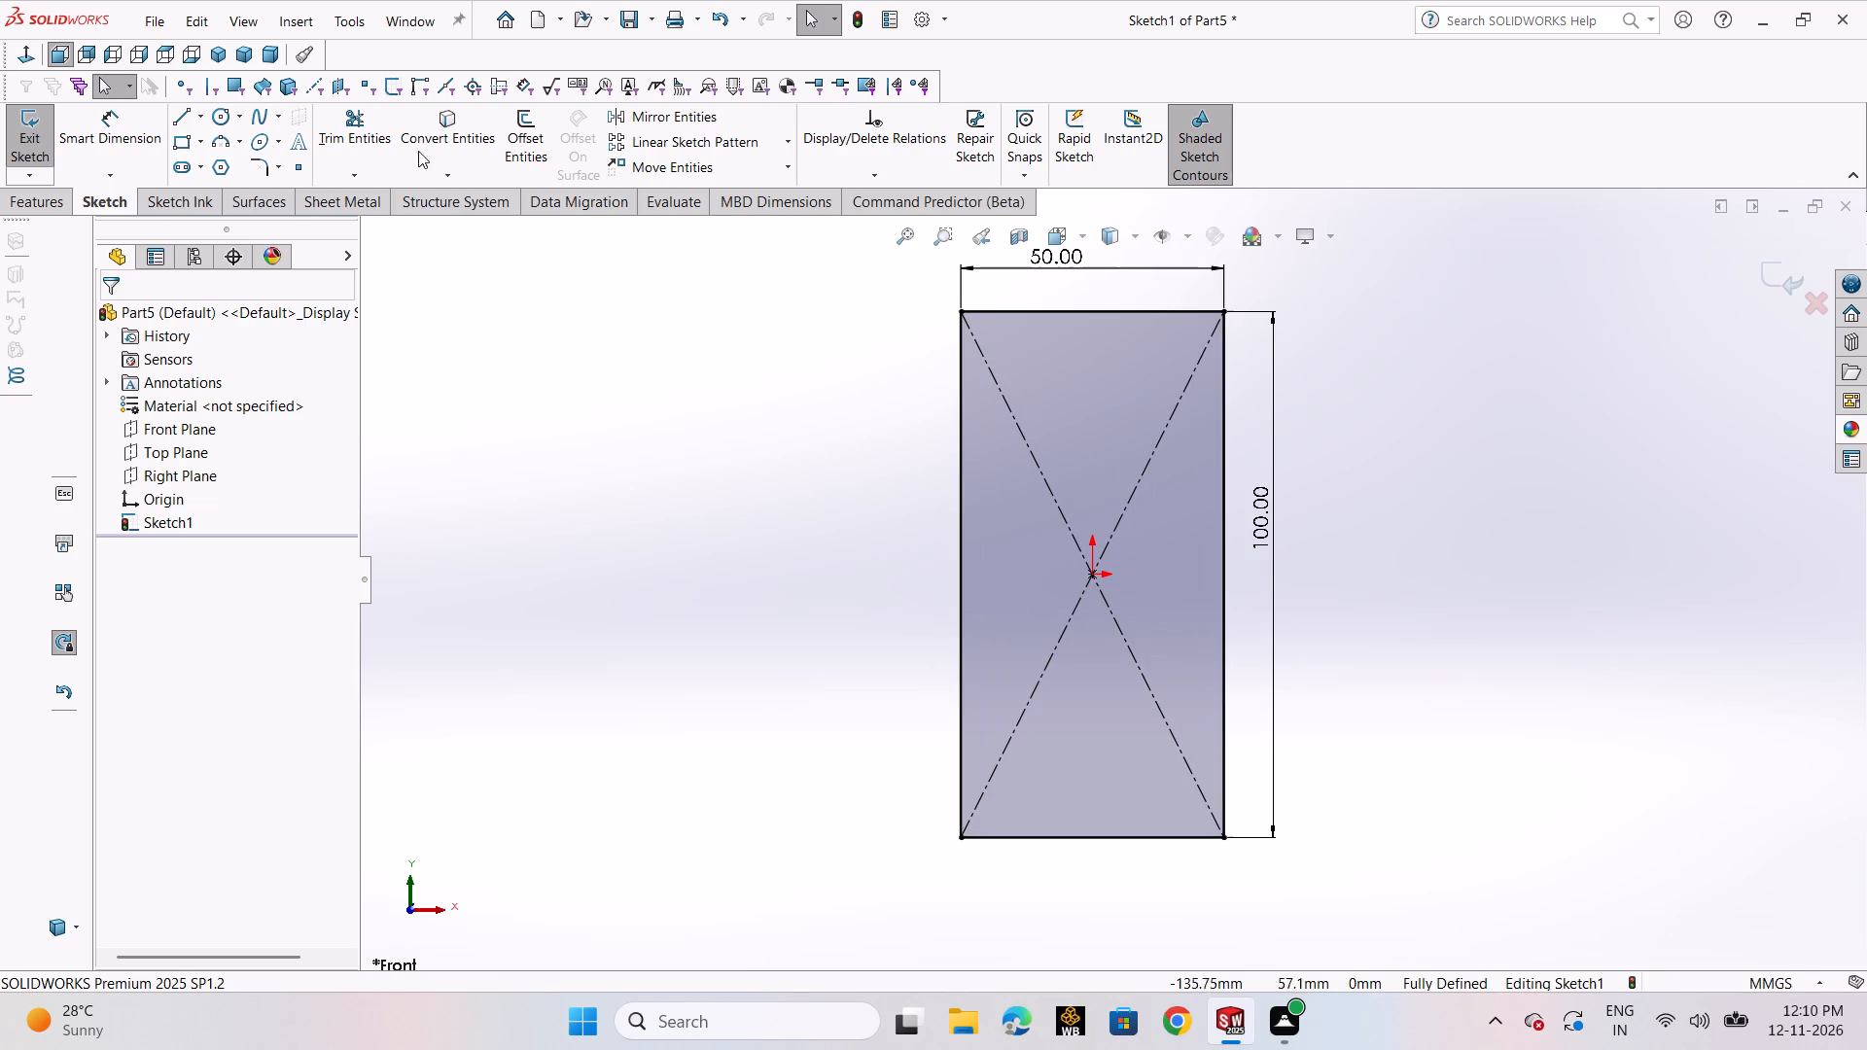
pyautogui.click(231, 126)
pyautogui.click(235, 146)
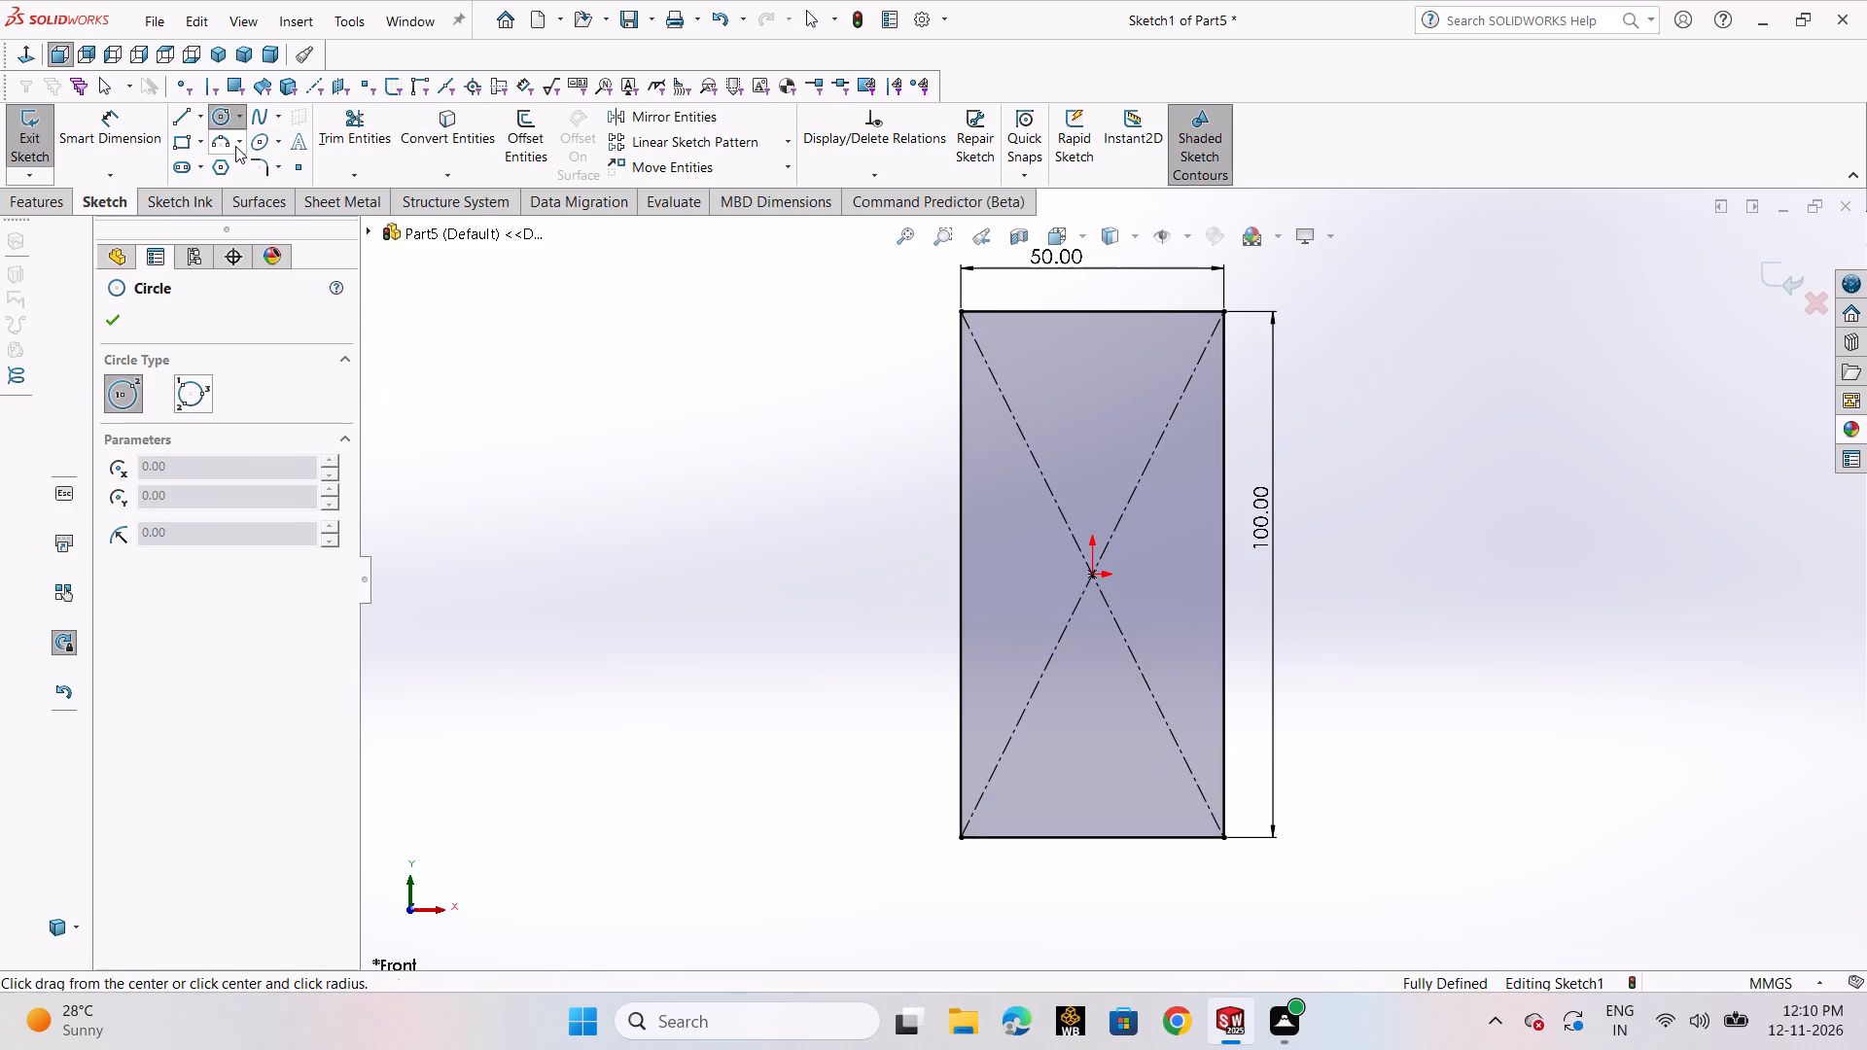
pyautogui.click(1098, 354)
pyautogui.click(1117, 381)
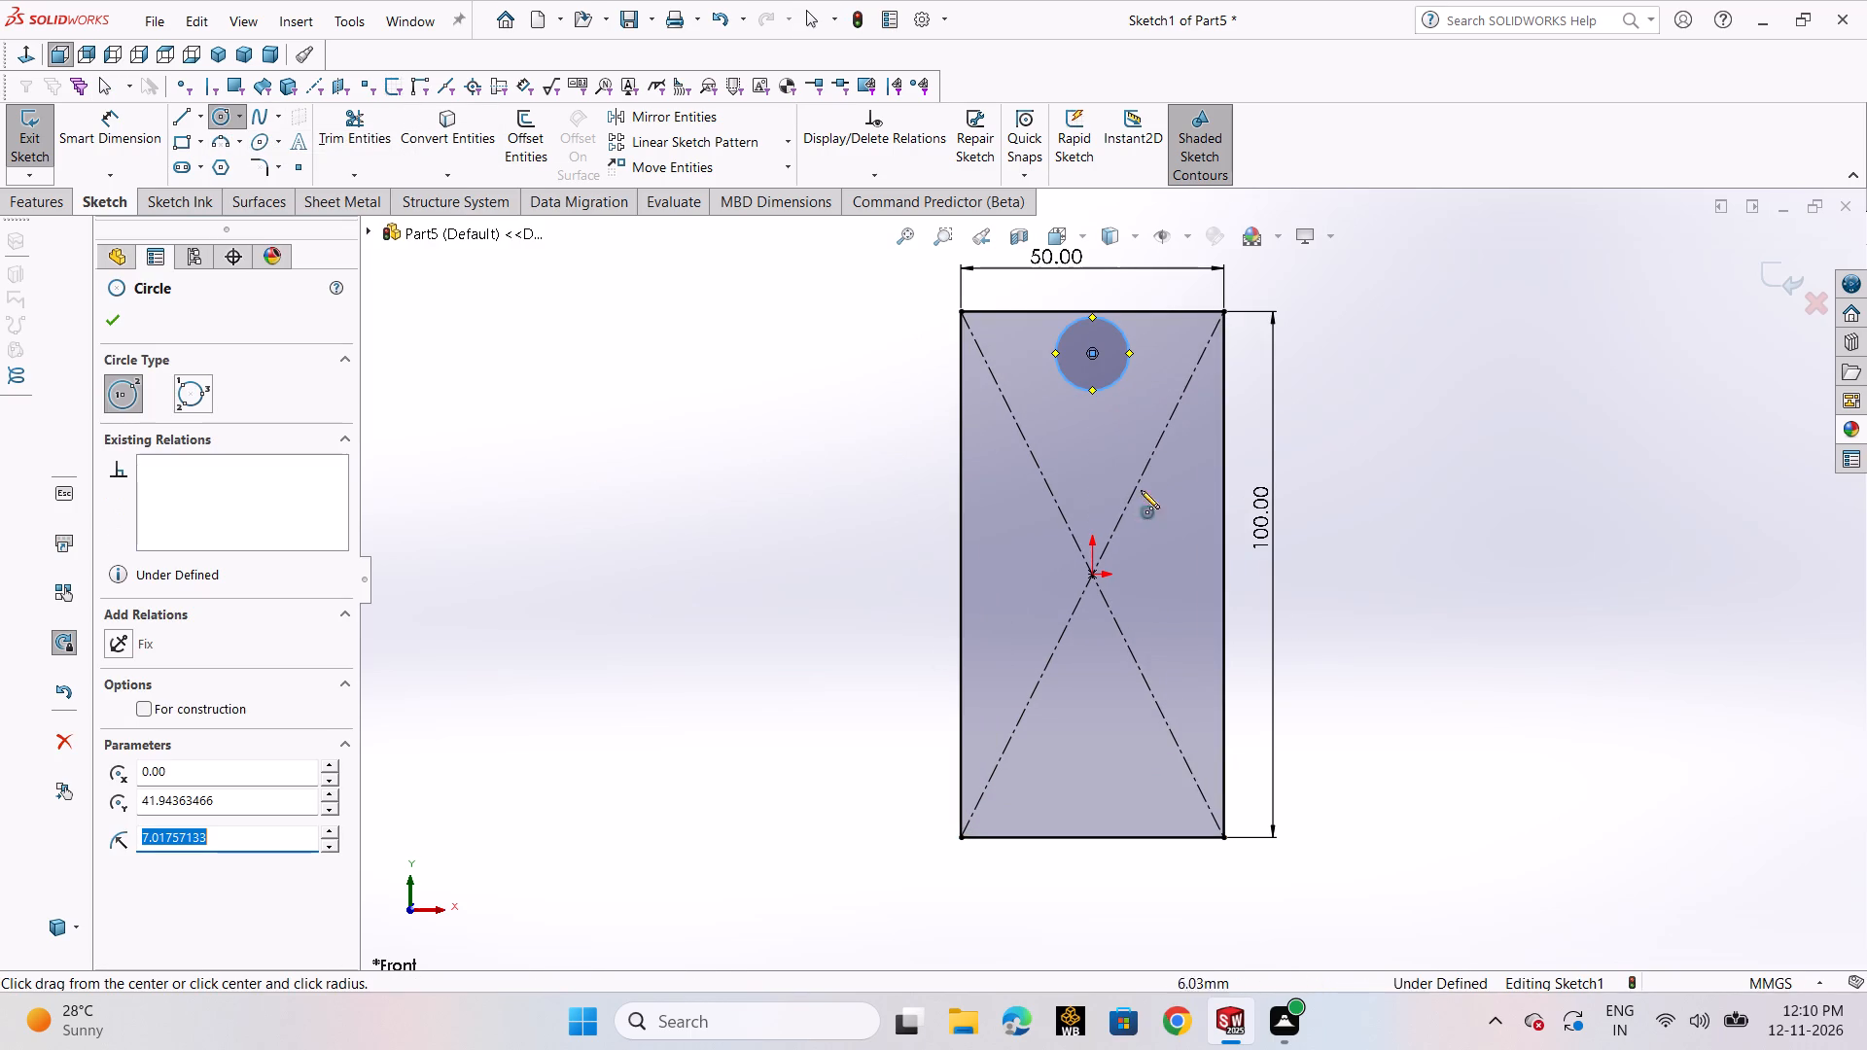
pyautogui.click(1190, 788)
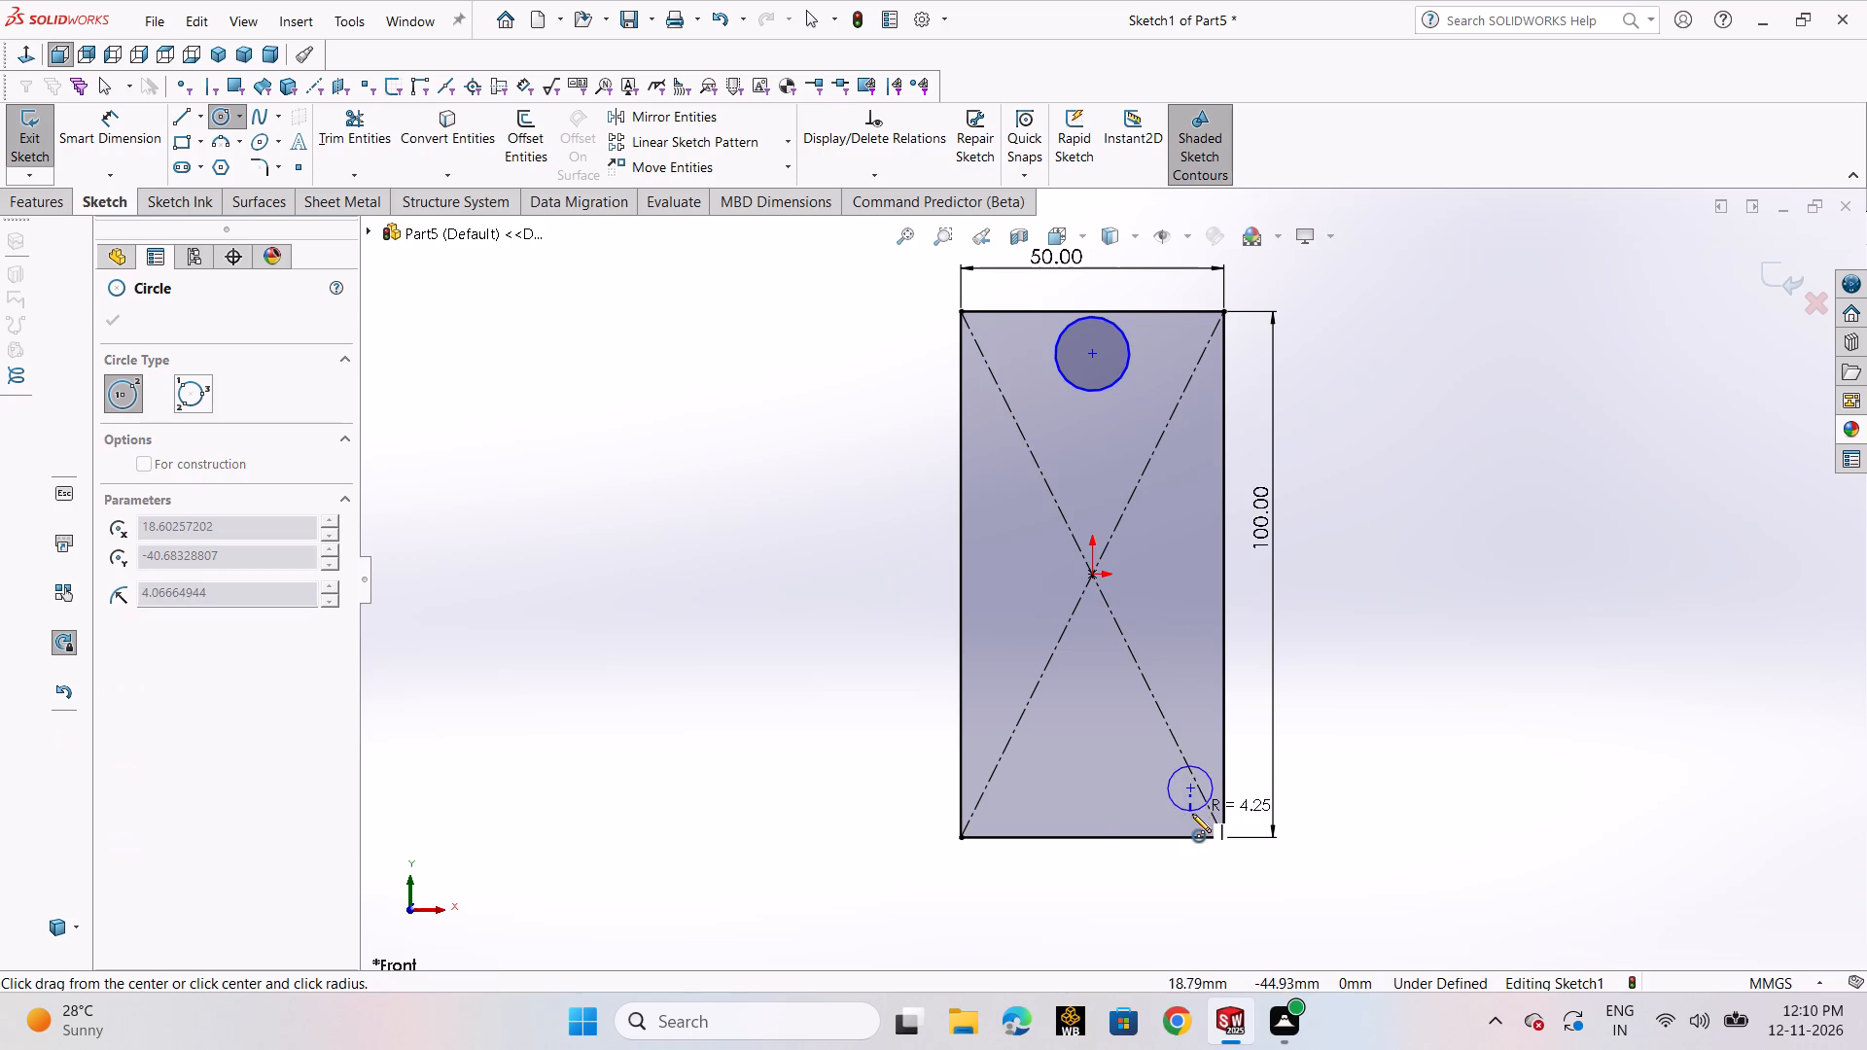
pyautogui.click(1192, 814)
pyautogui.click(1013, 790)
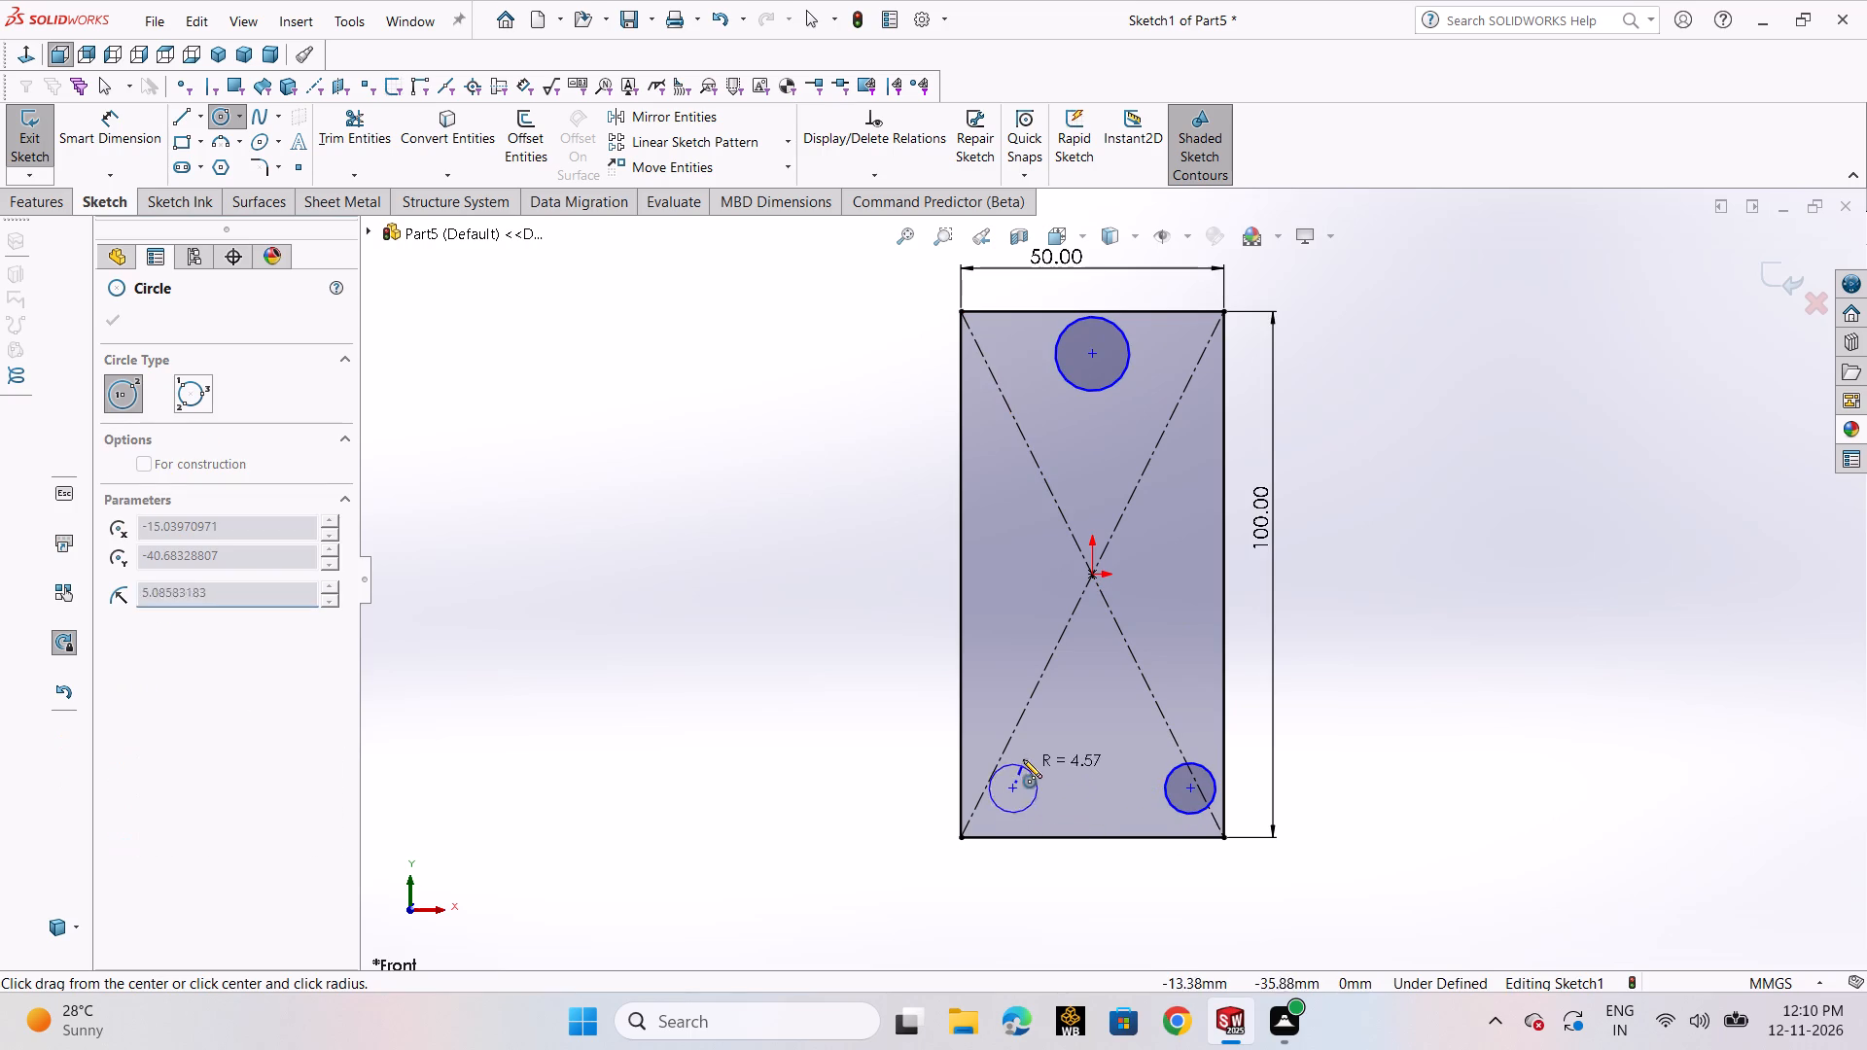
pyautogui.click(1023, 753)
pyautogui.rightClick(1023, 753)
pyautogui.click(1086, 757)
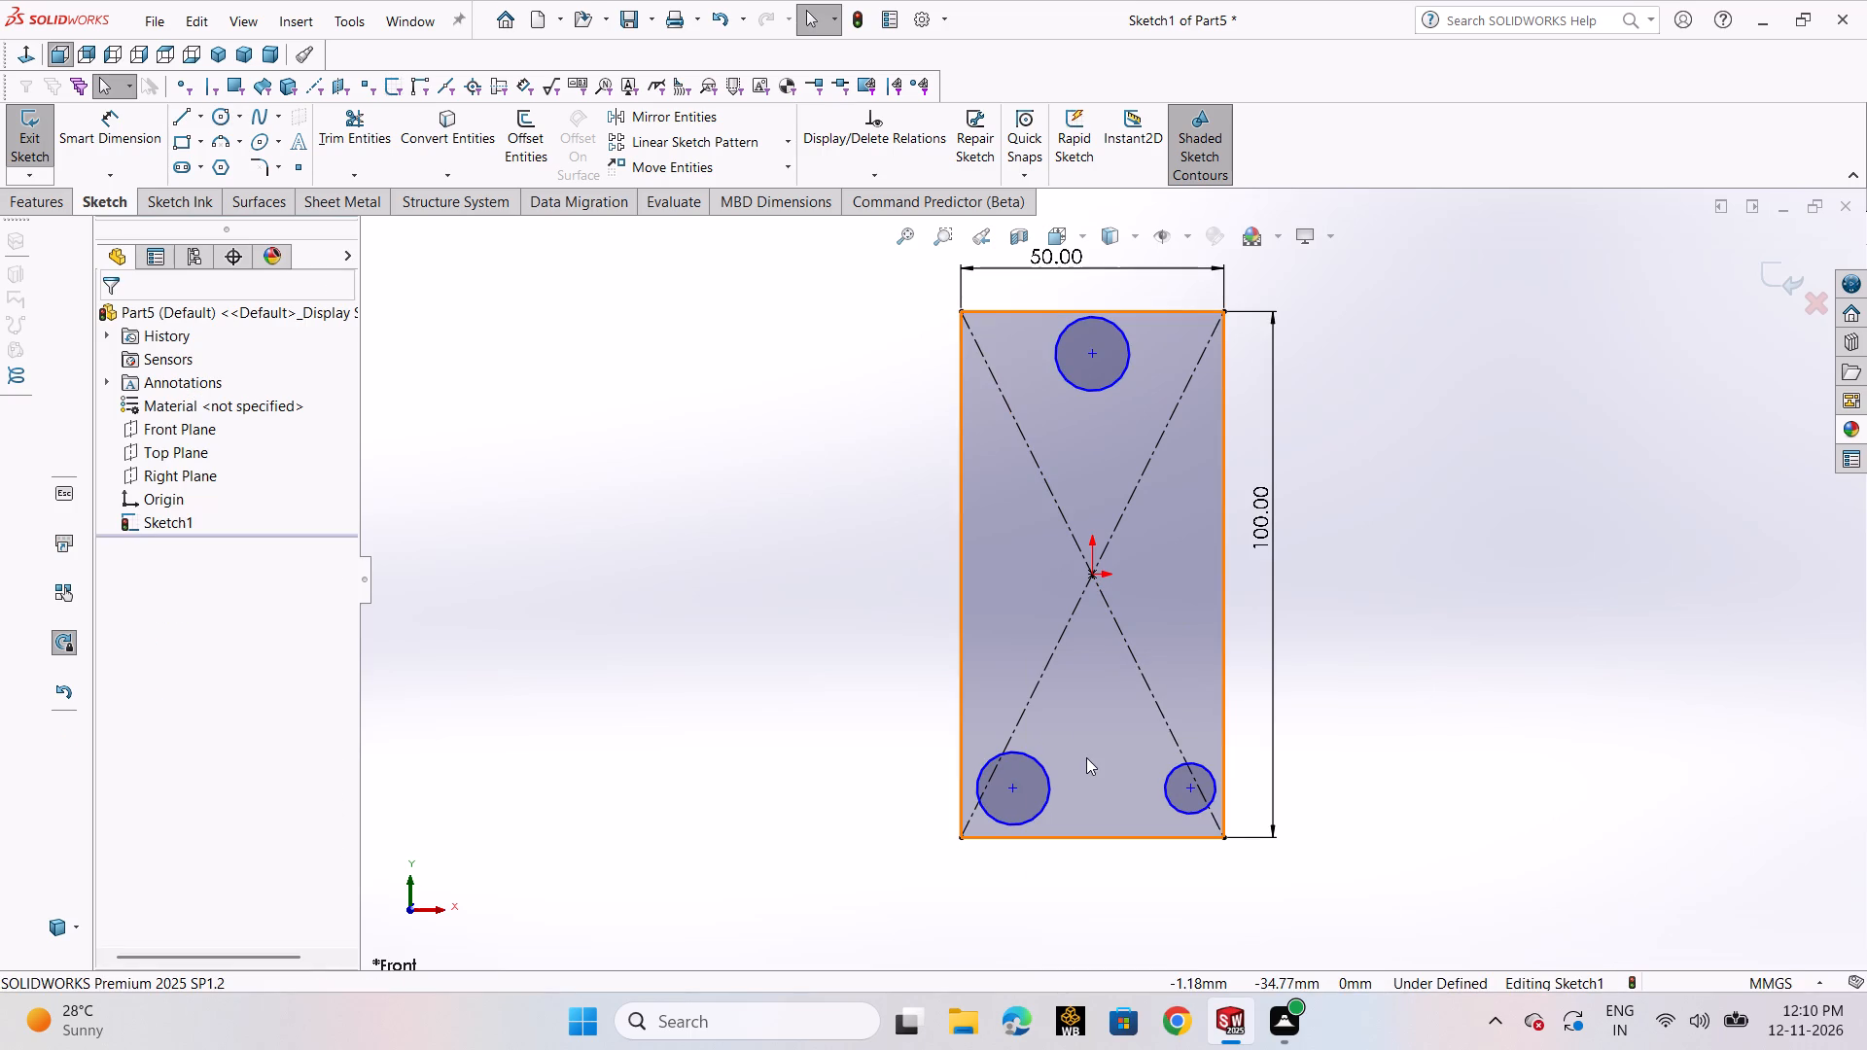
# Dimension the top circle's centre 15 mm from the rectangle's top edge.
pyautogui.click(122, 148)
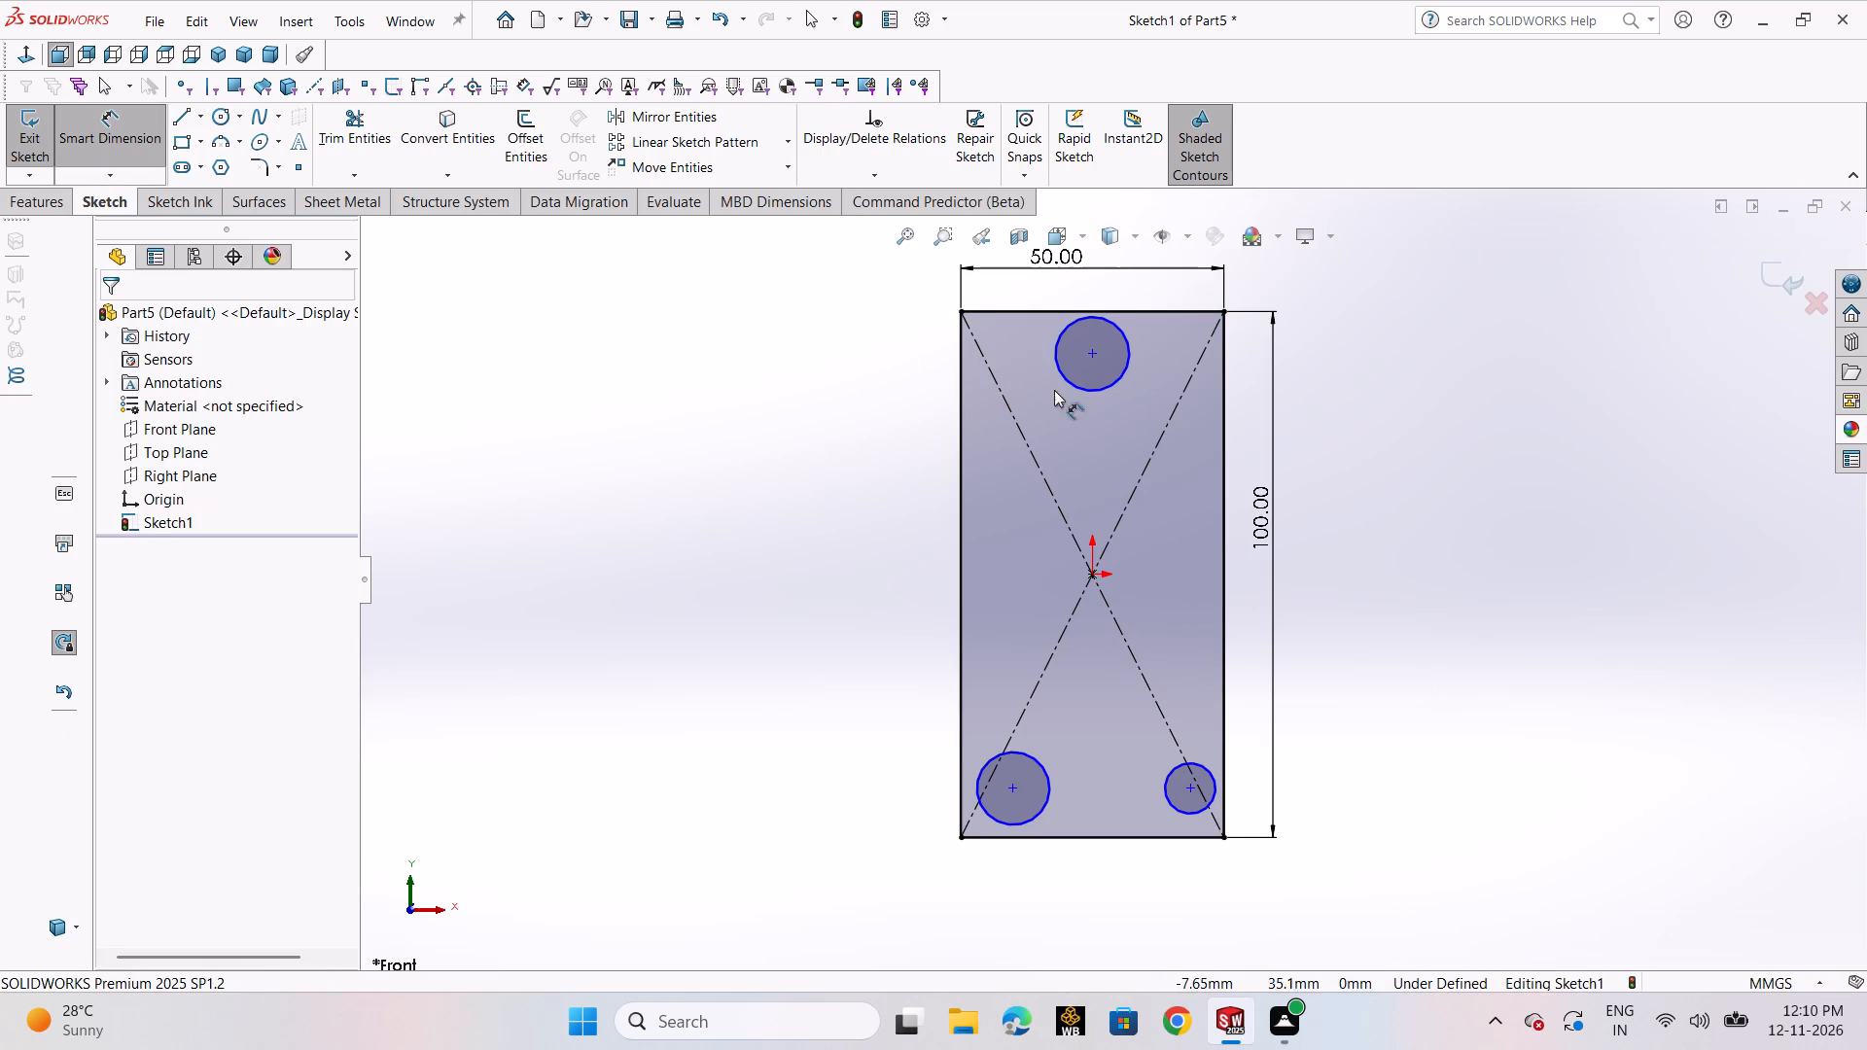
pyautogui.click(1083, 389)
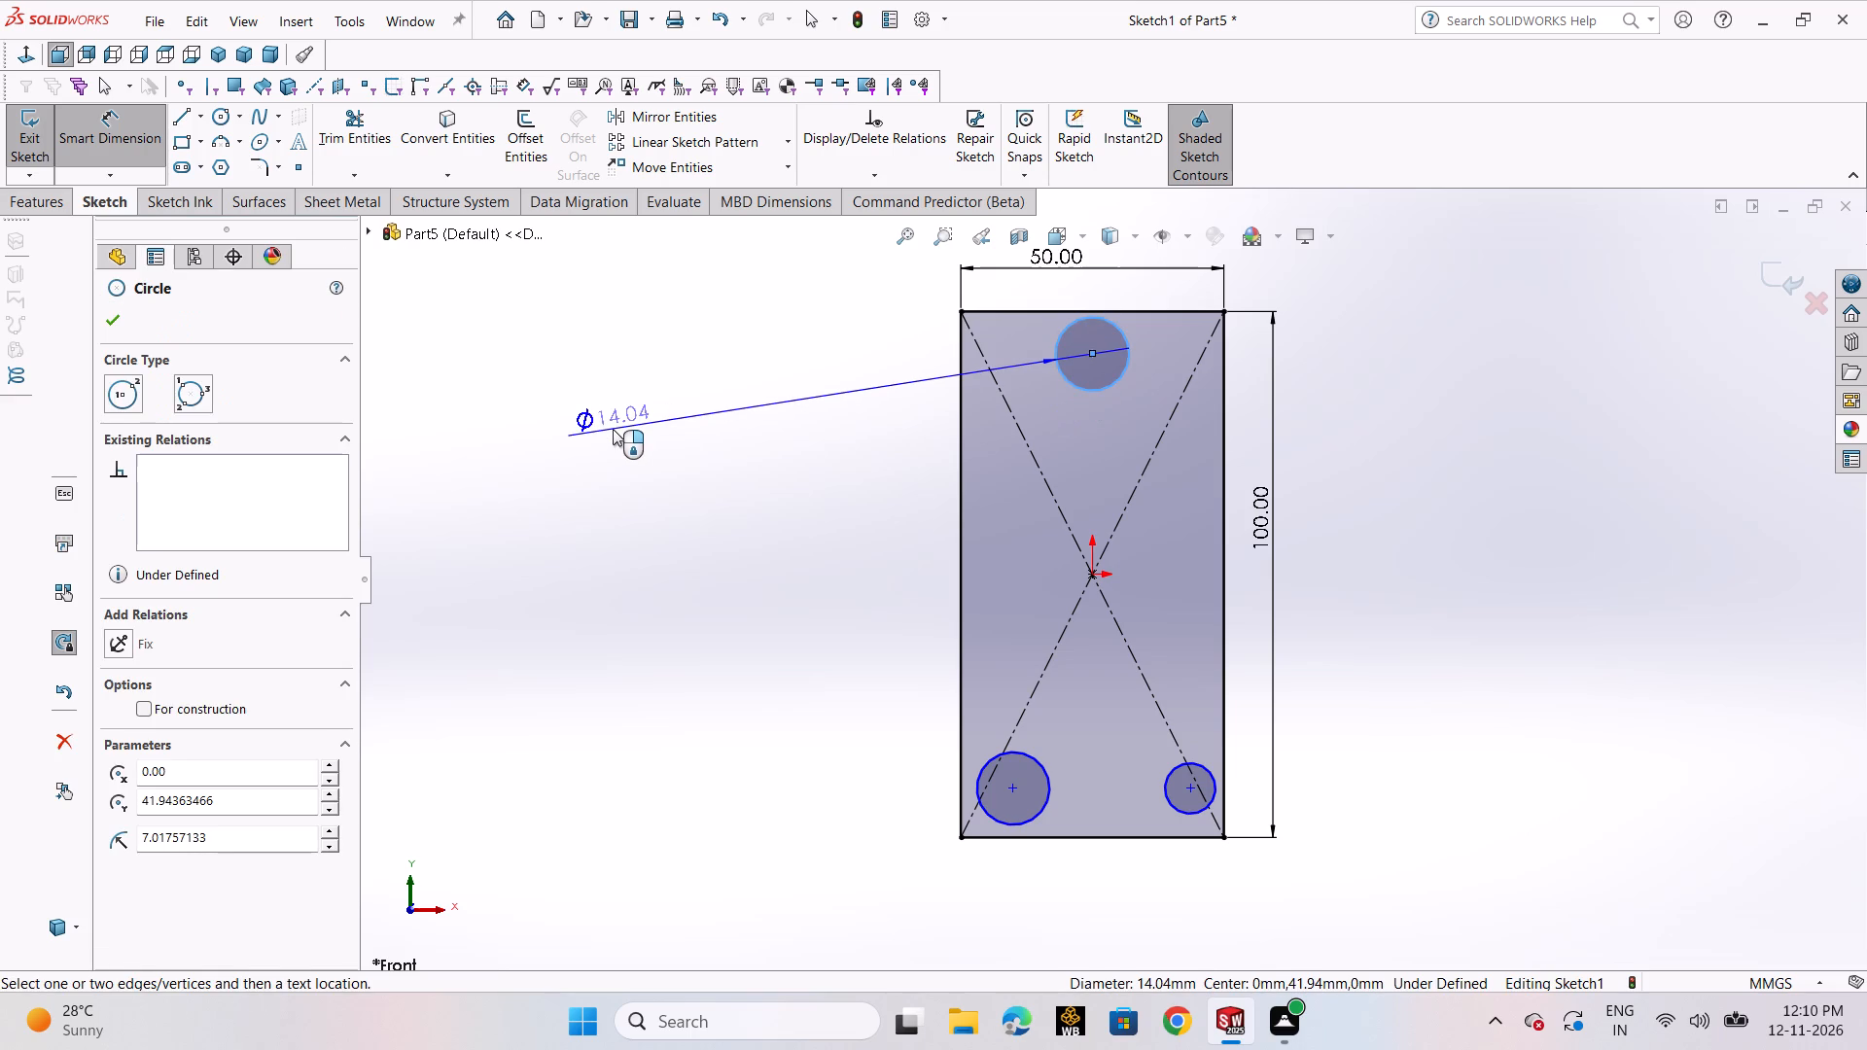
pyautogui.click(1017, 311)
pyautogui.click(844, 362)
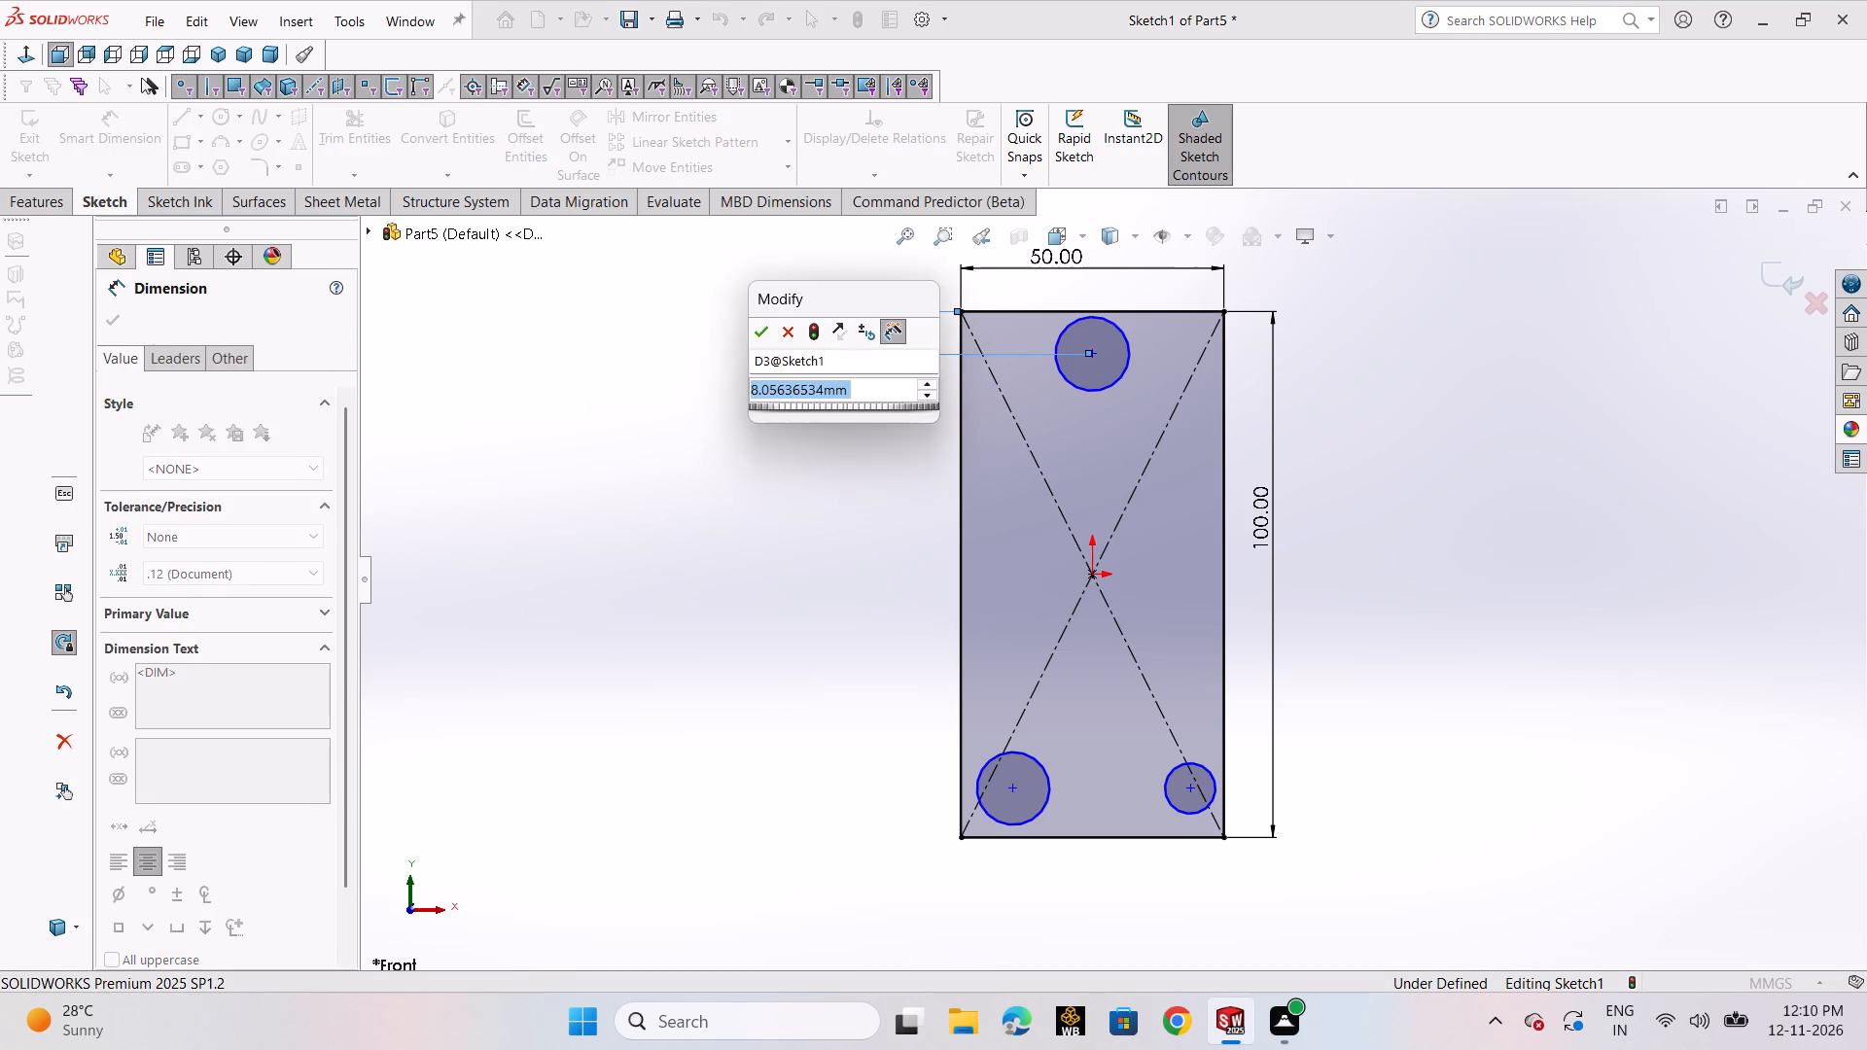
pyautogui.write('15')
pyautogui.press('Return')
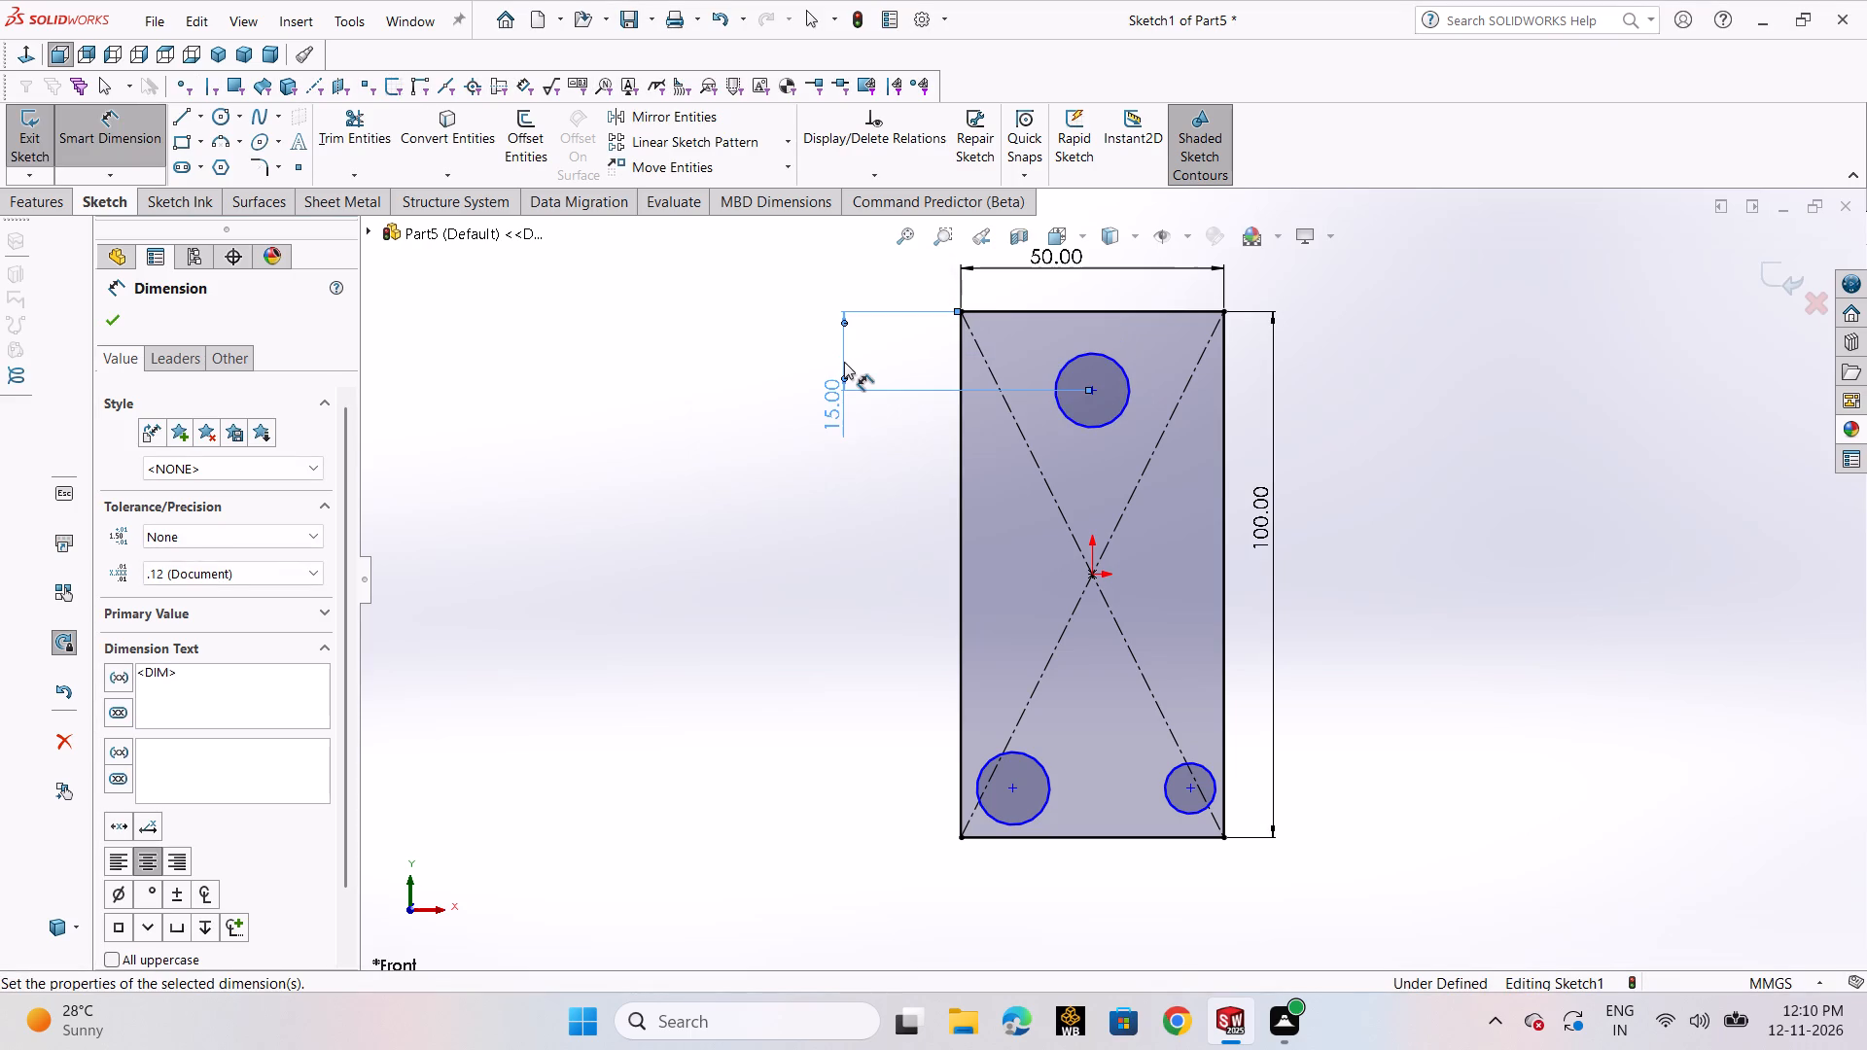
# Dimension the lower-left circle's centre 15 mm from the rectangle's bottom edge.
pyautogui.click(1015, 791)
pyautogui.click(1039, 836)
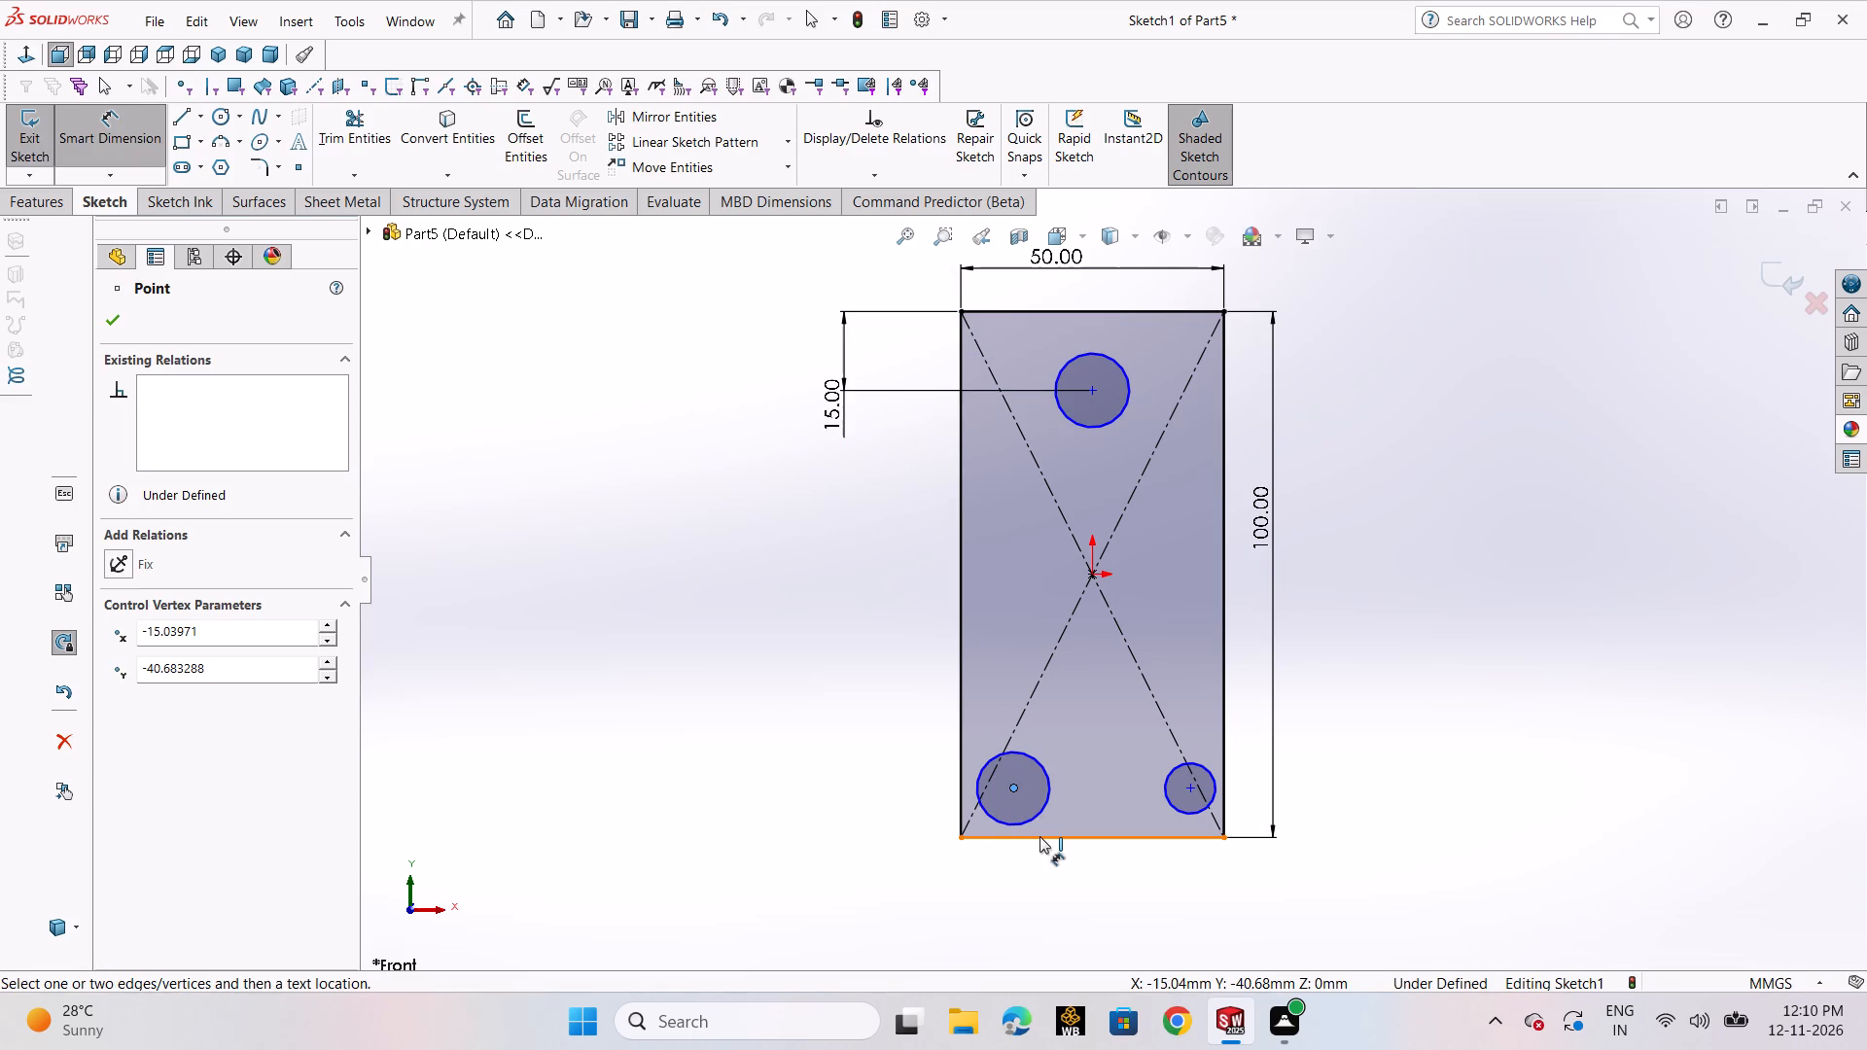
pyautogui.click(719, 770)
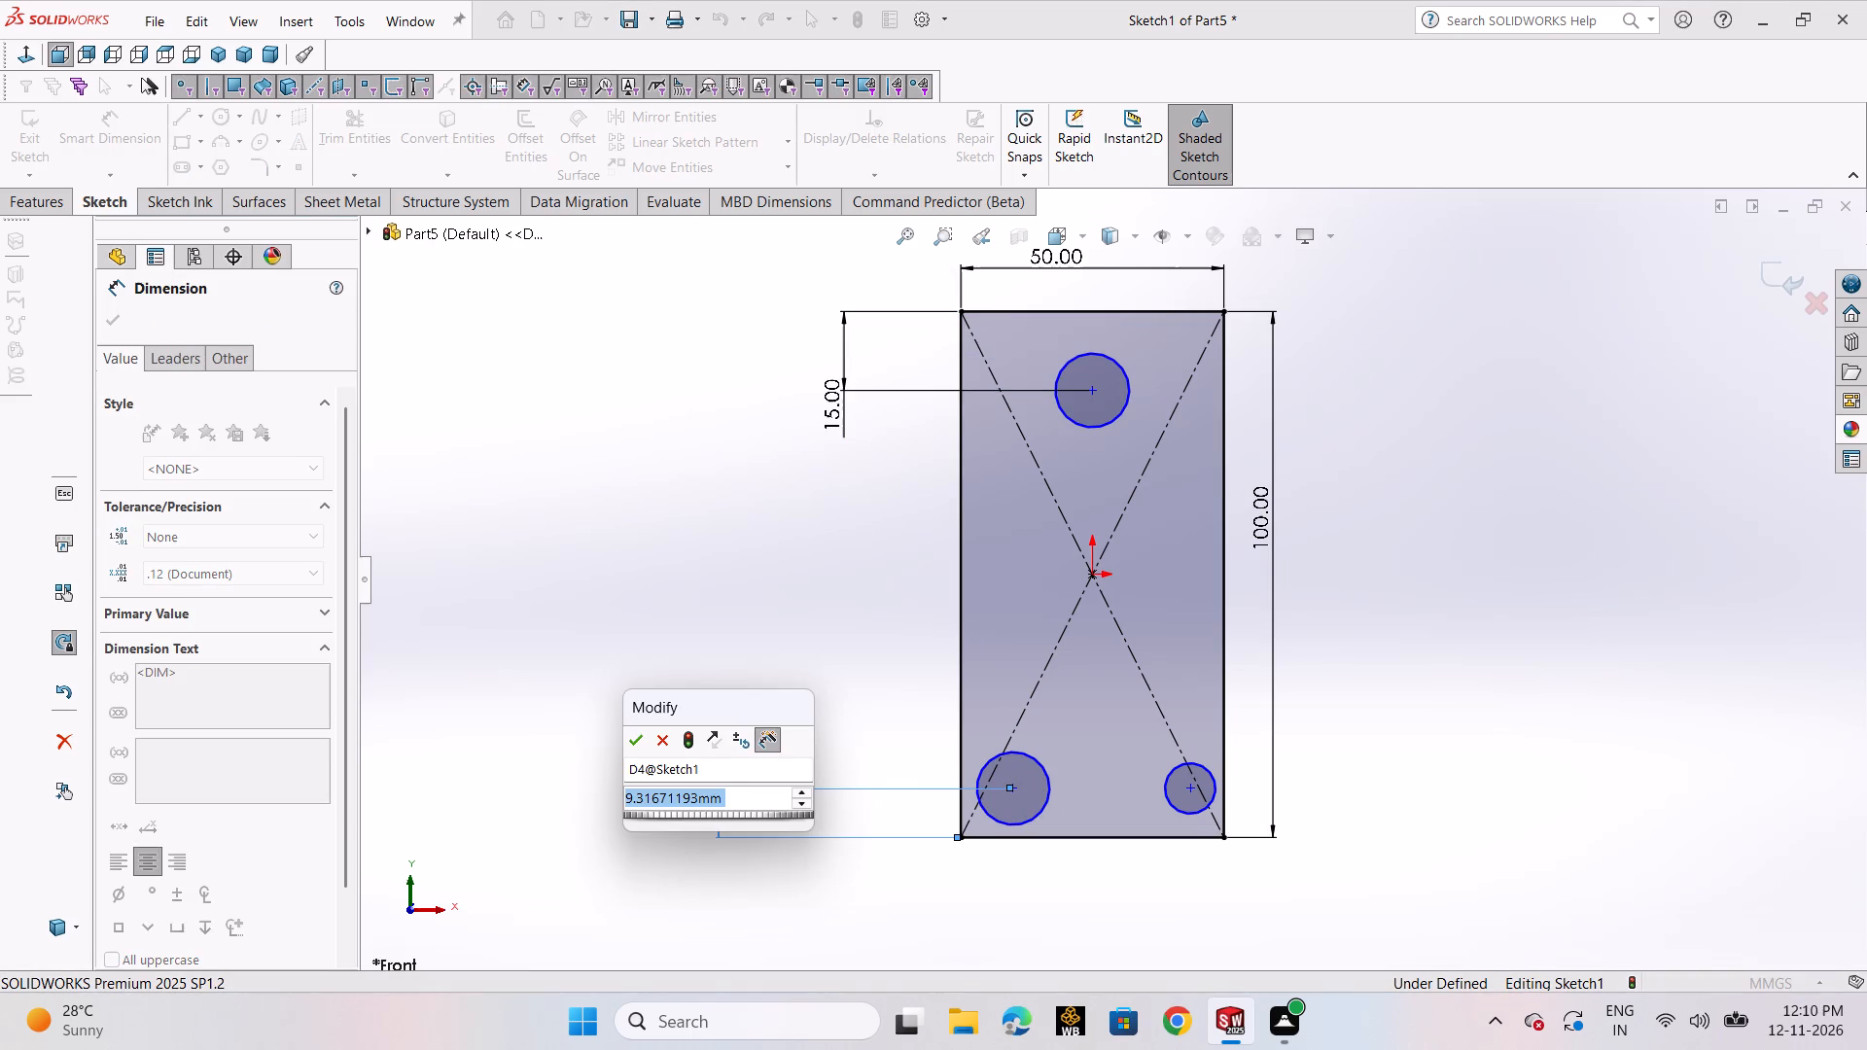
pyautogui.write('15')
pyautogui.press('Return')
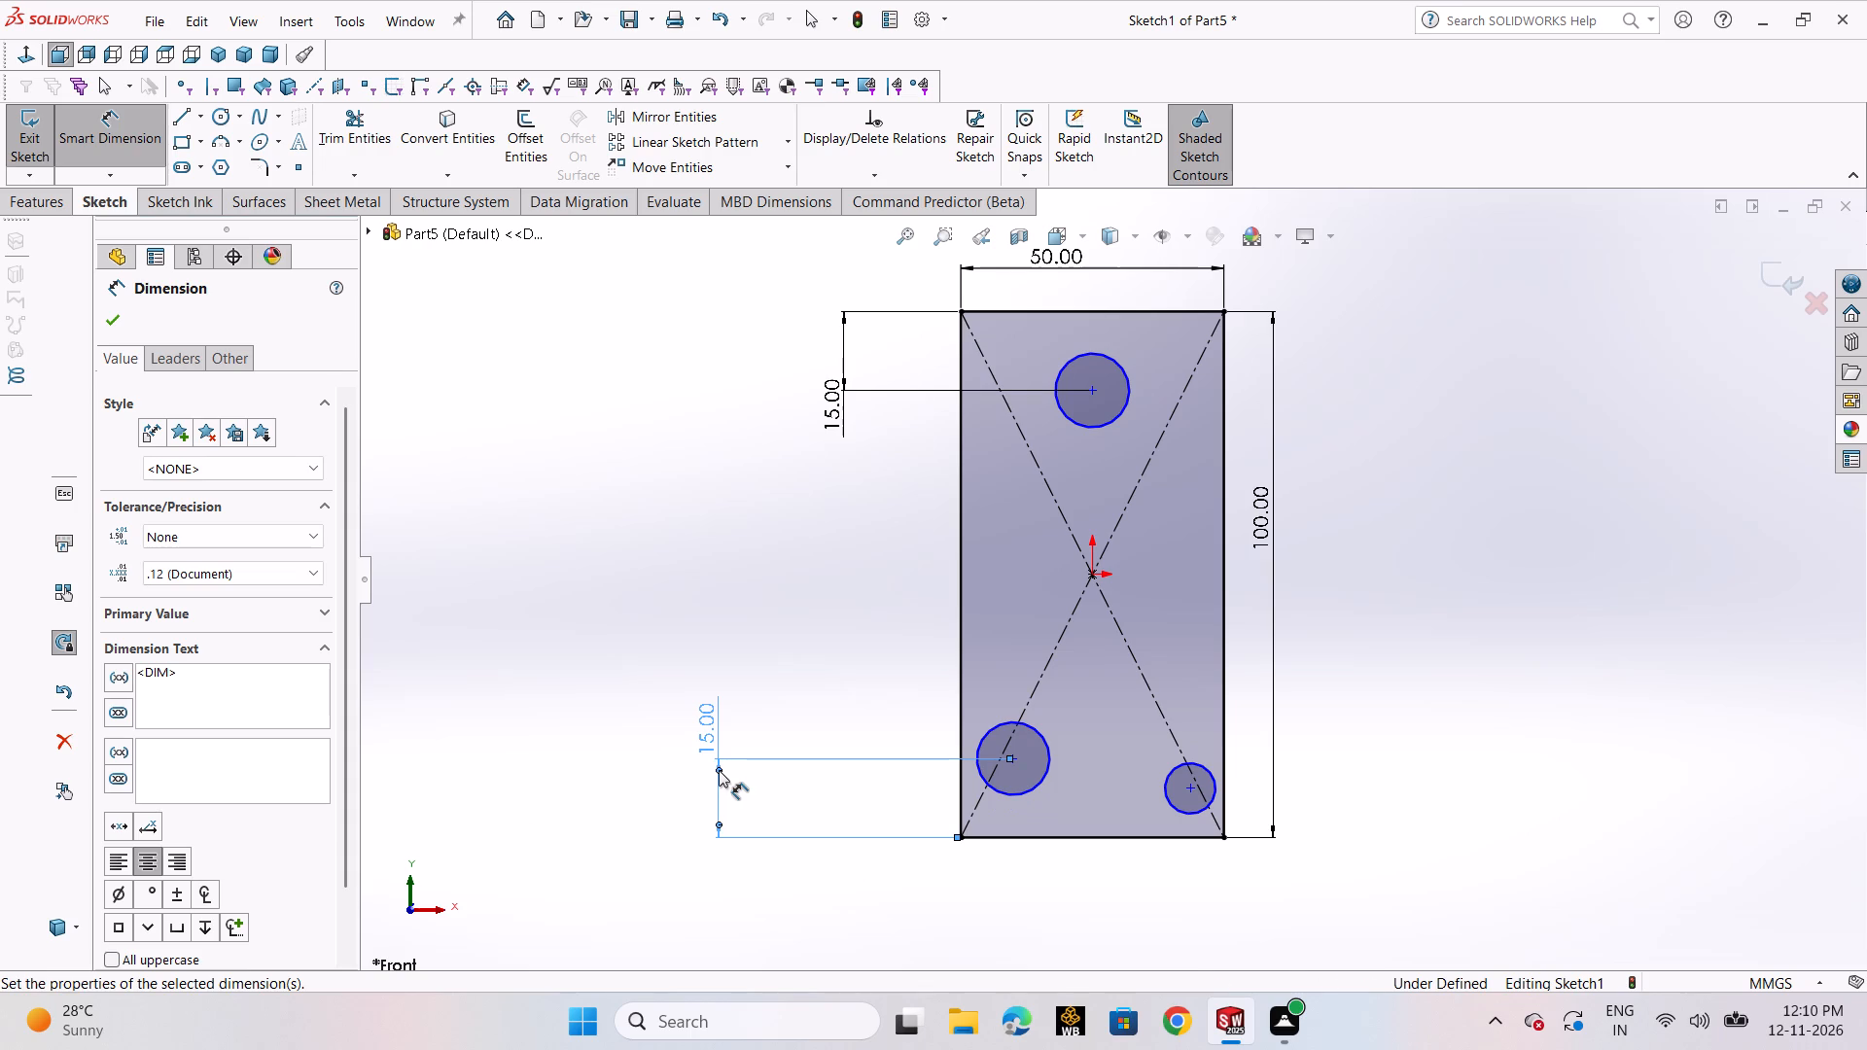
# Dimension the lower-right circle's centre 15 mm from the rectangle's bottom edge.
pyautogui.click(1196, 789)
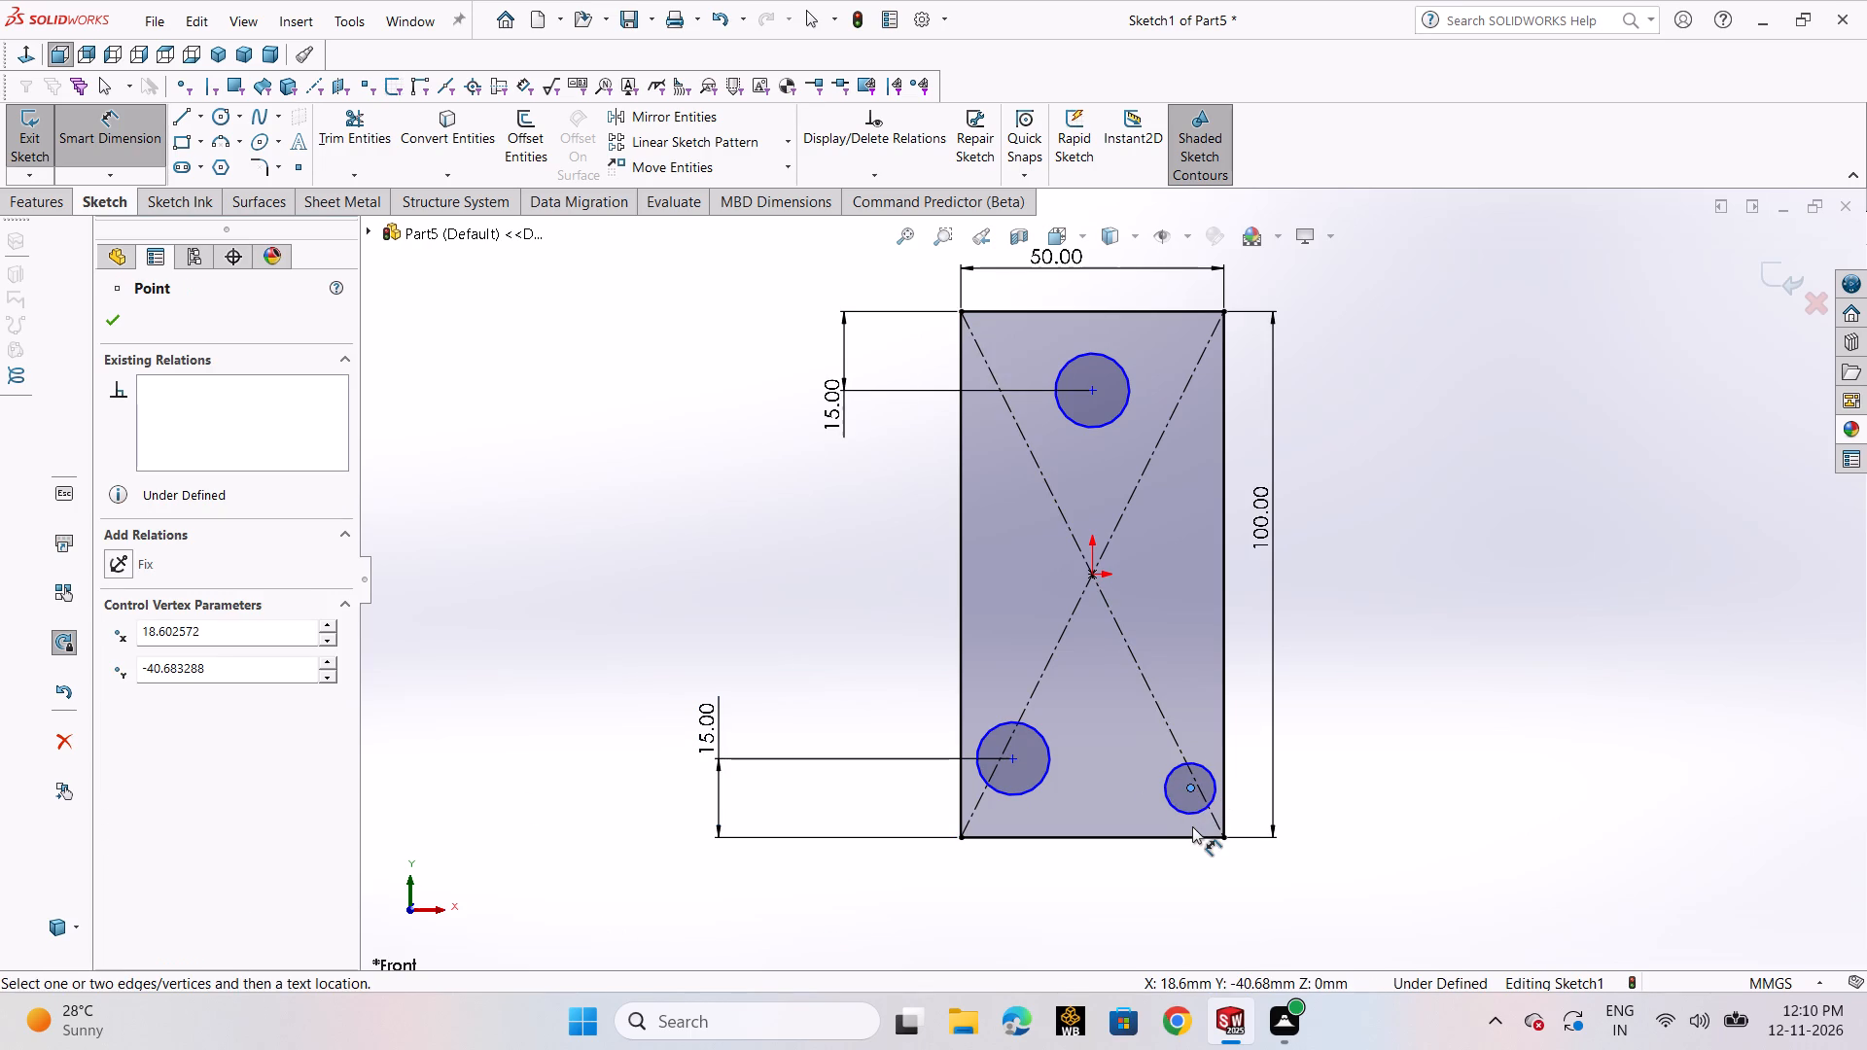
pyautogui.click(1191, 836)
pyautogui.click(1322, 784)
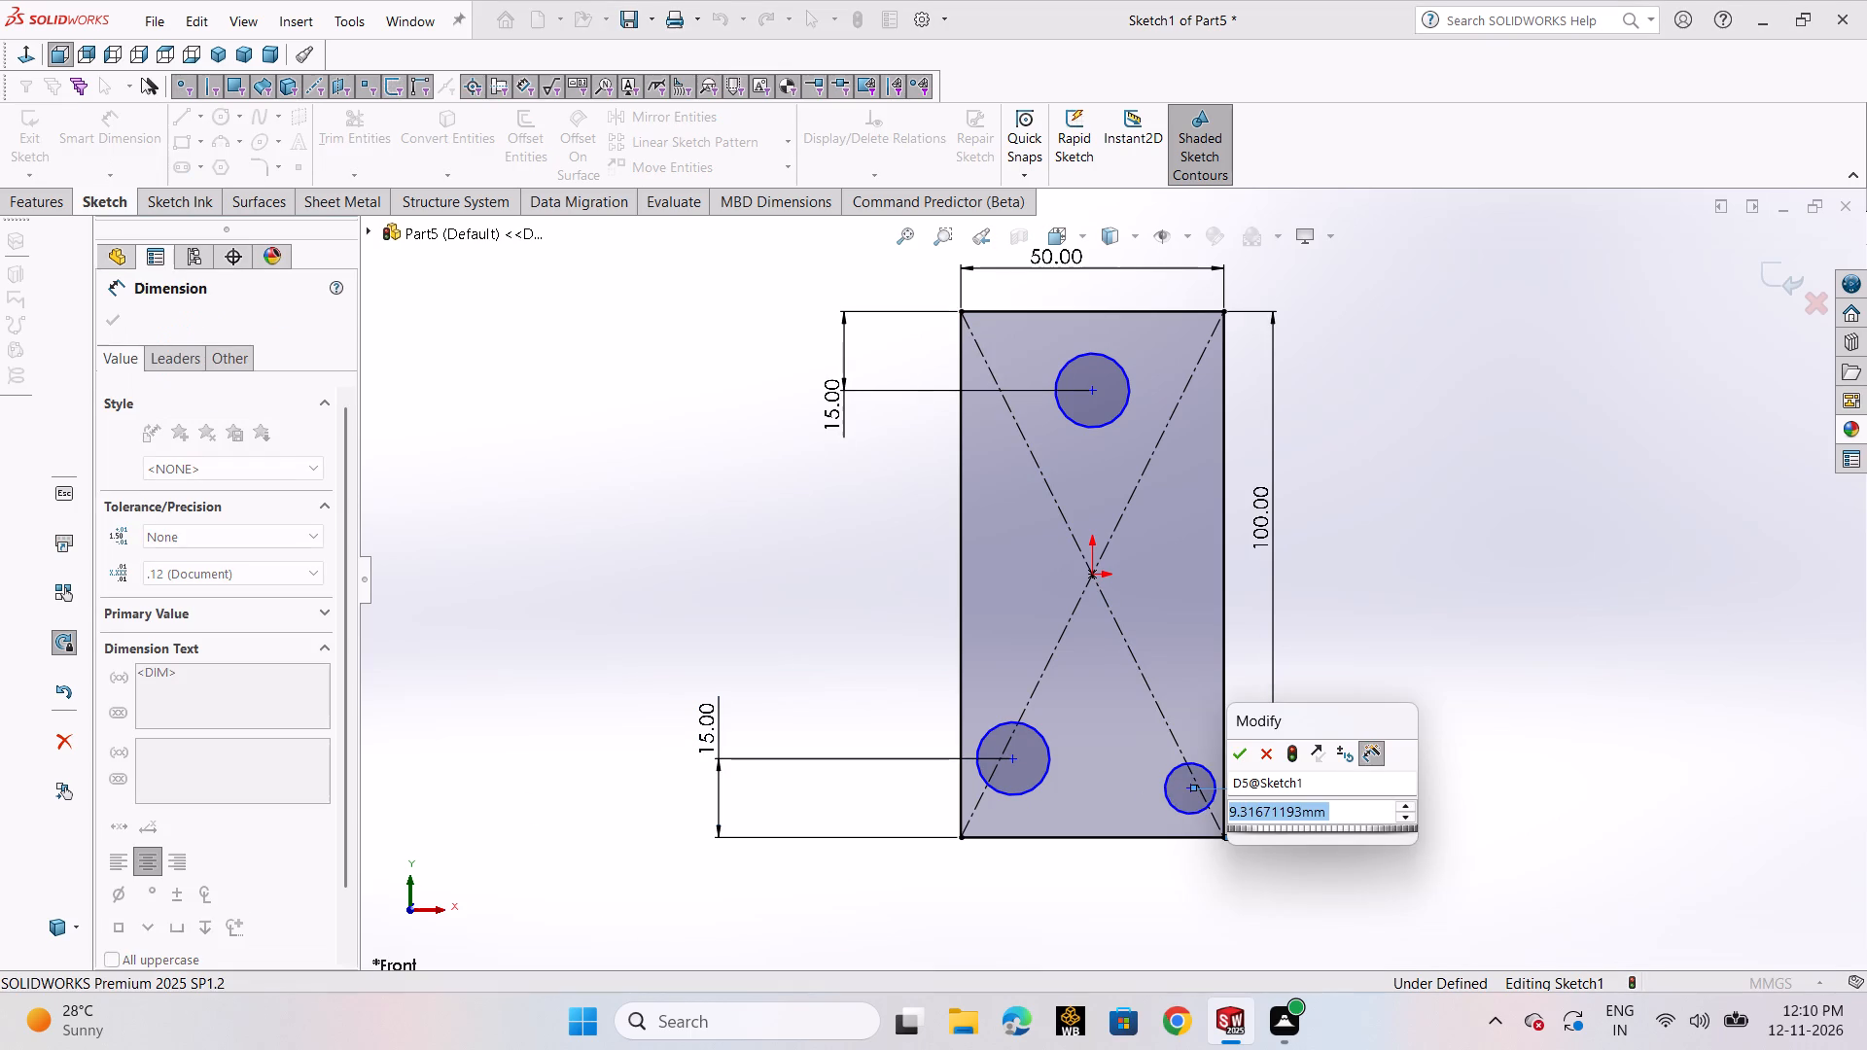
pyautogui.write('15')
pyautogui.press('Return')
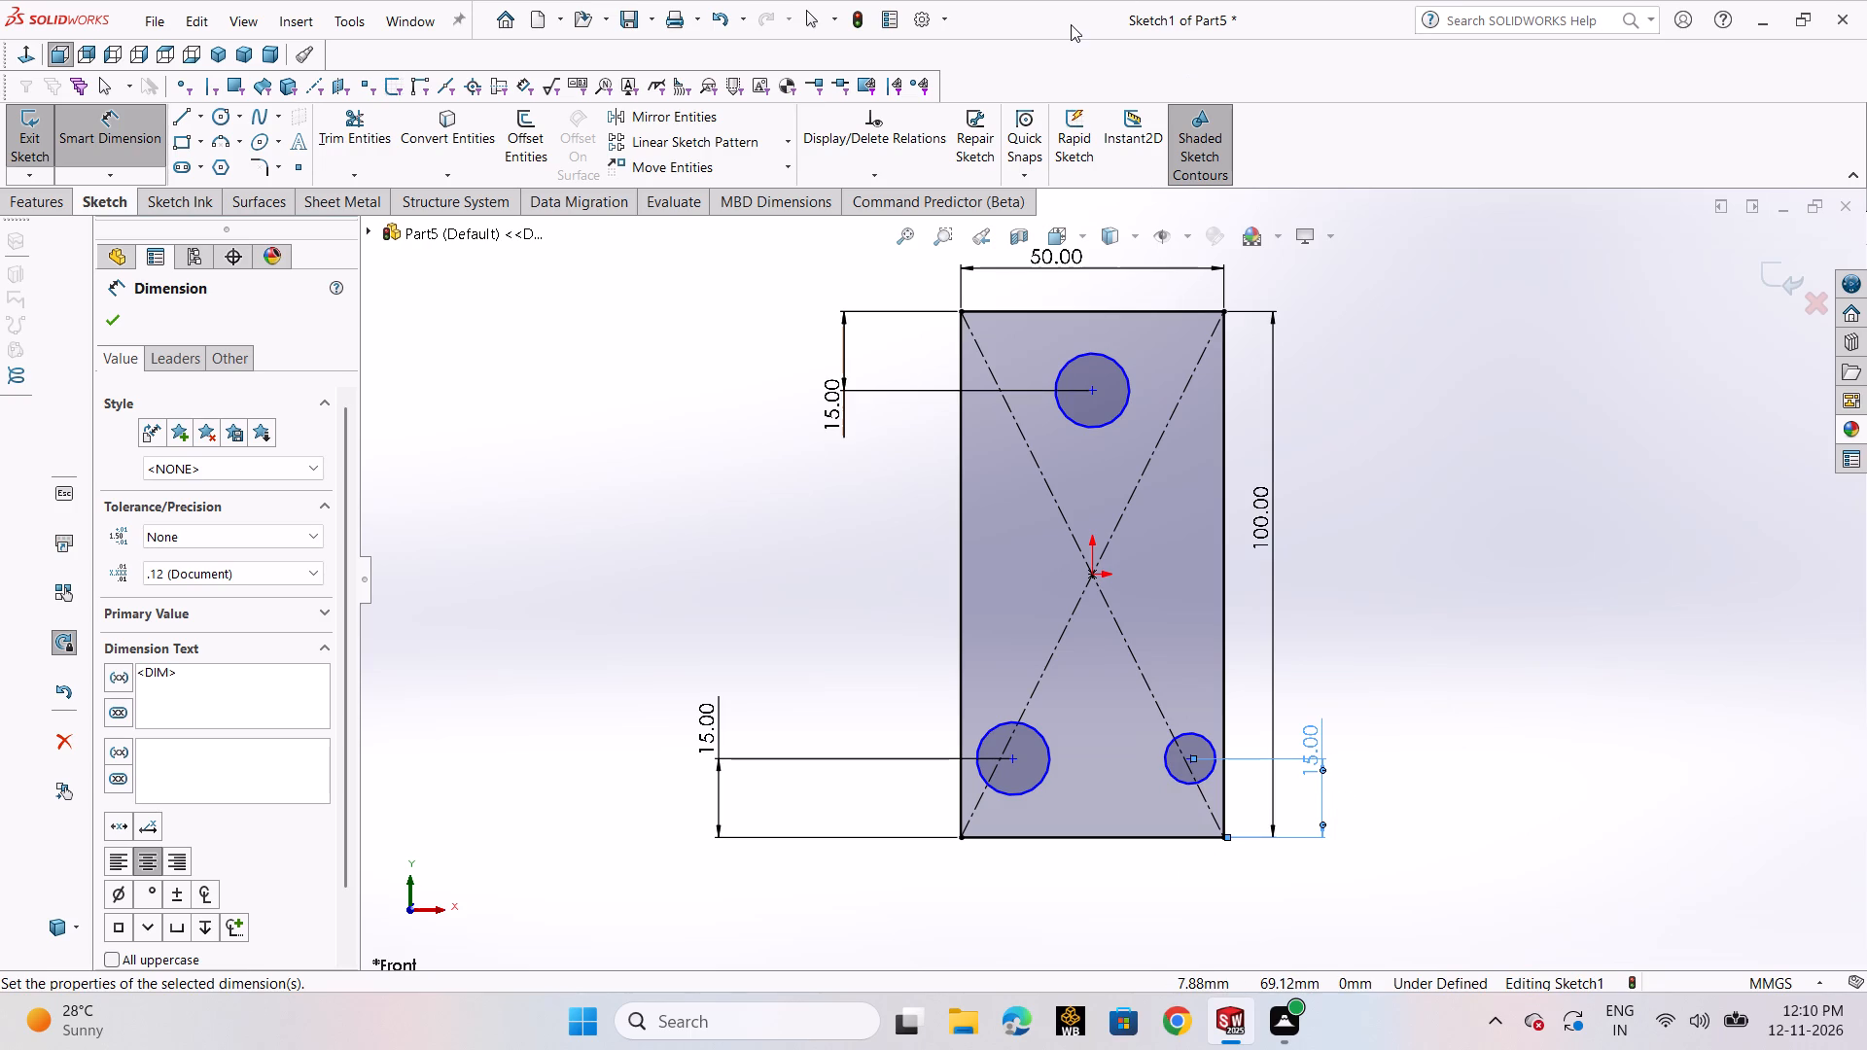
# Dimension the lower-right circle's diameter as 12 mm.
pyautogui.click(1178, 779)
pyautogui.click(1431, 838)
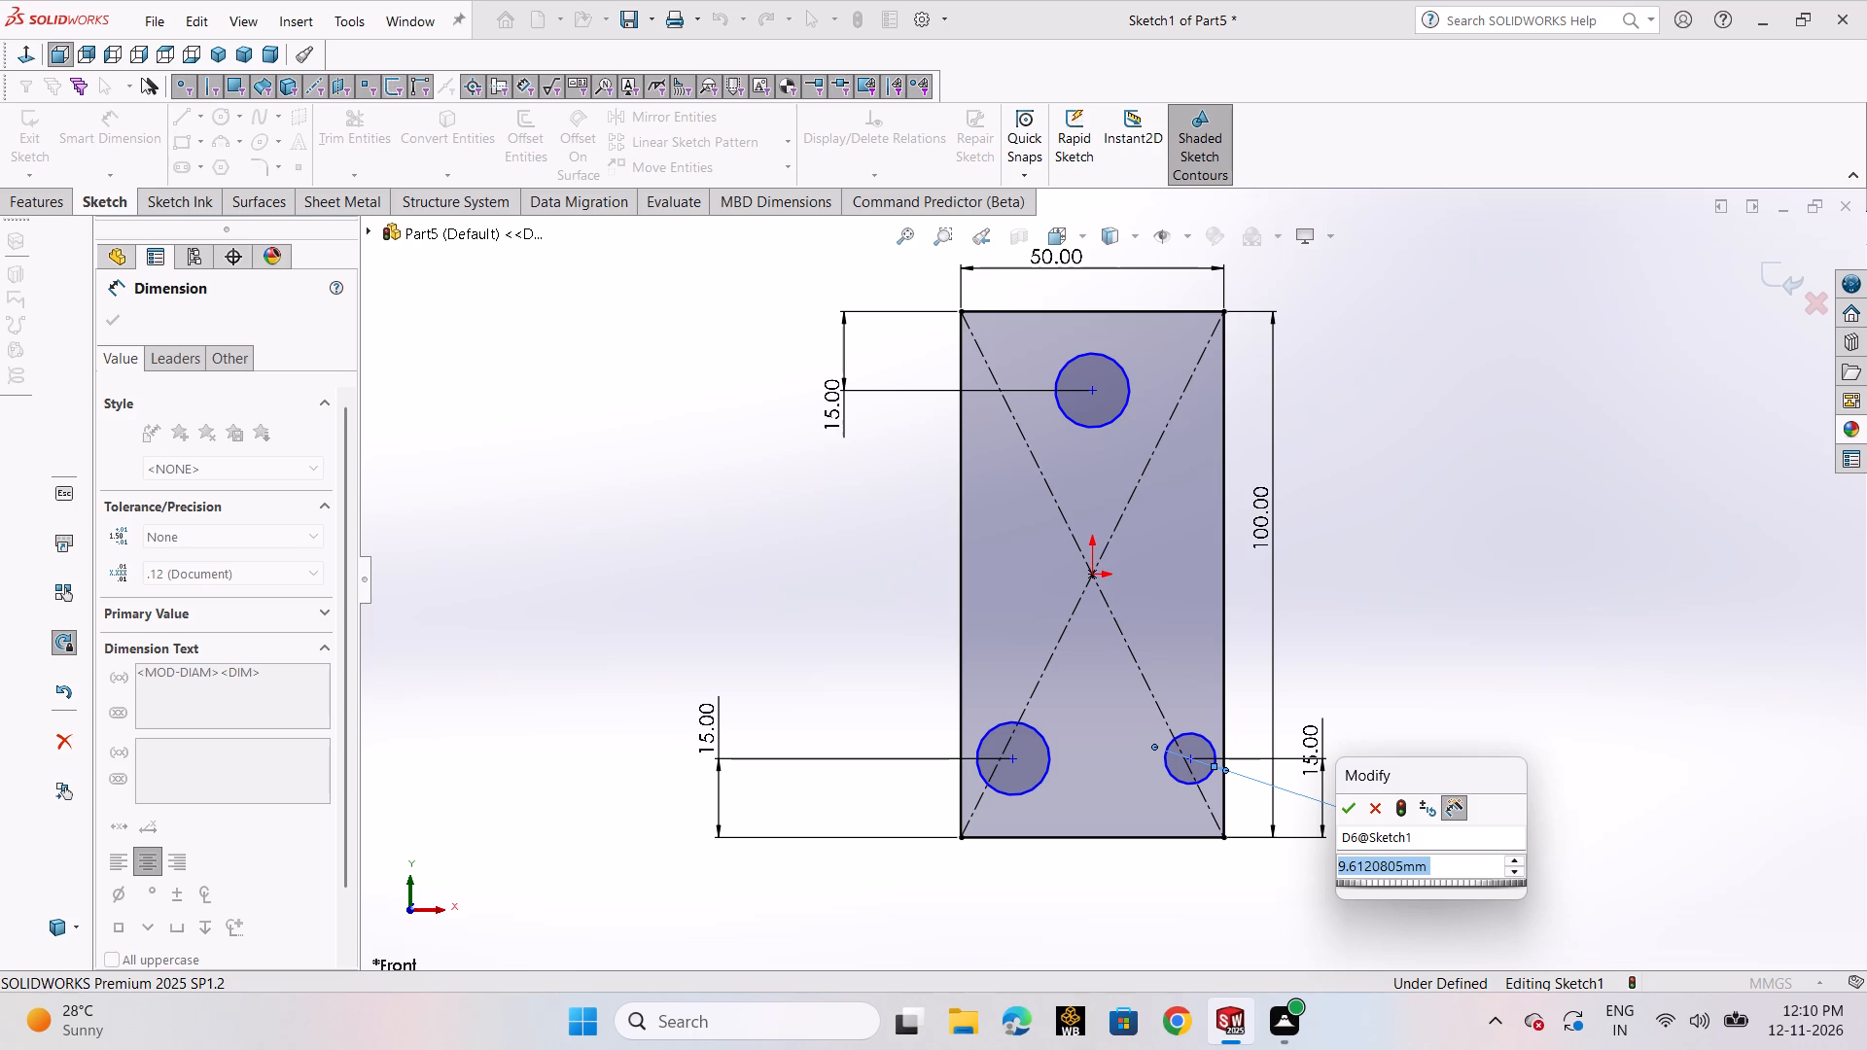
pyautogui.write('12')
pyautogui.press('Return')
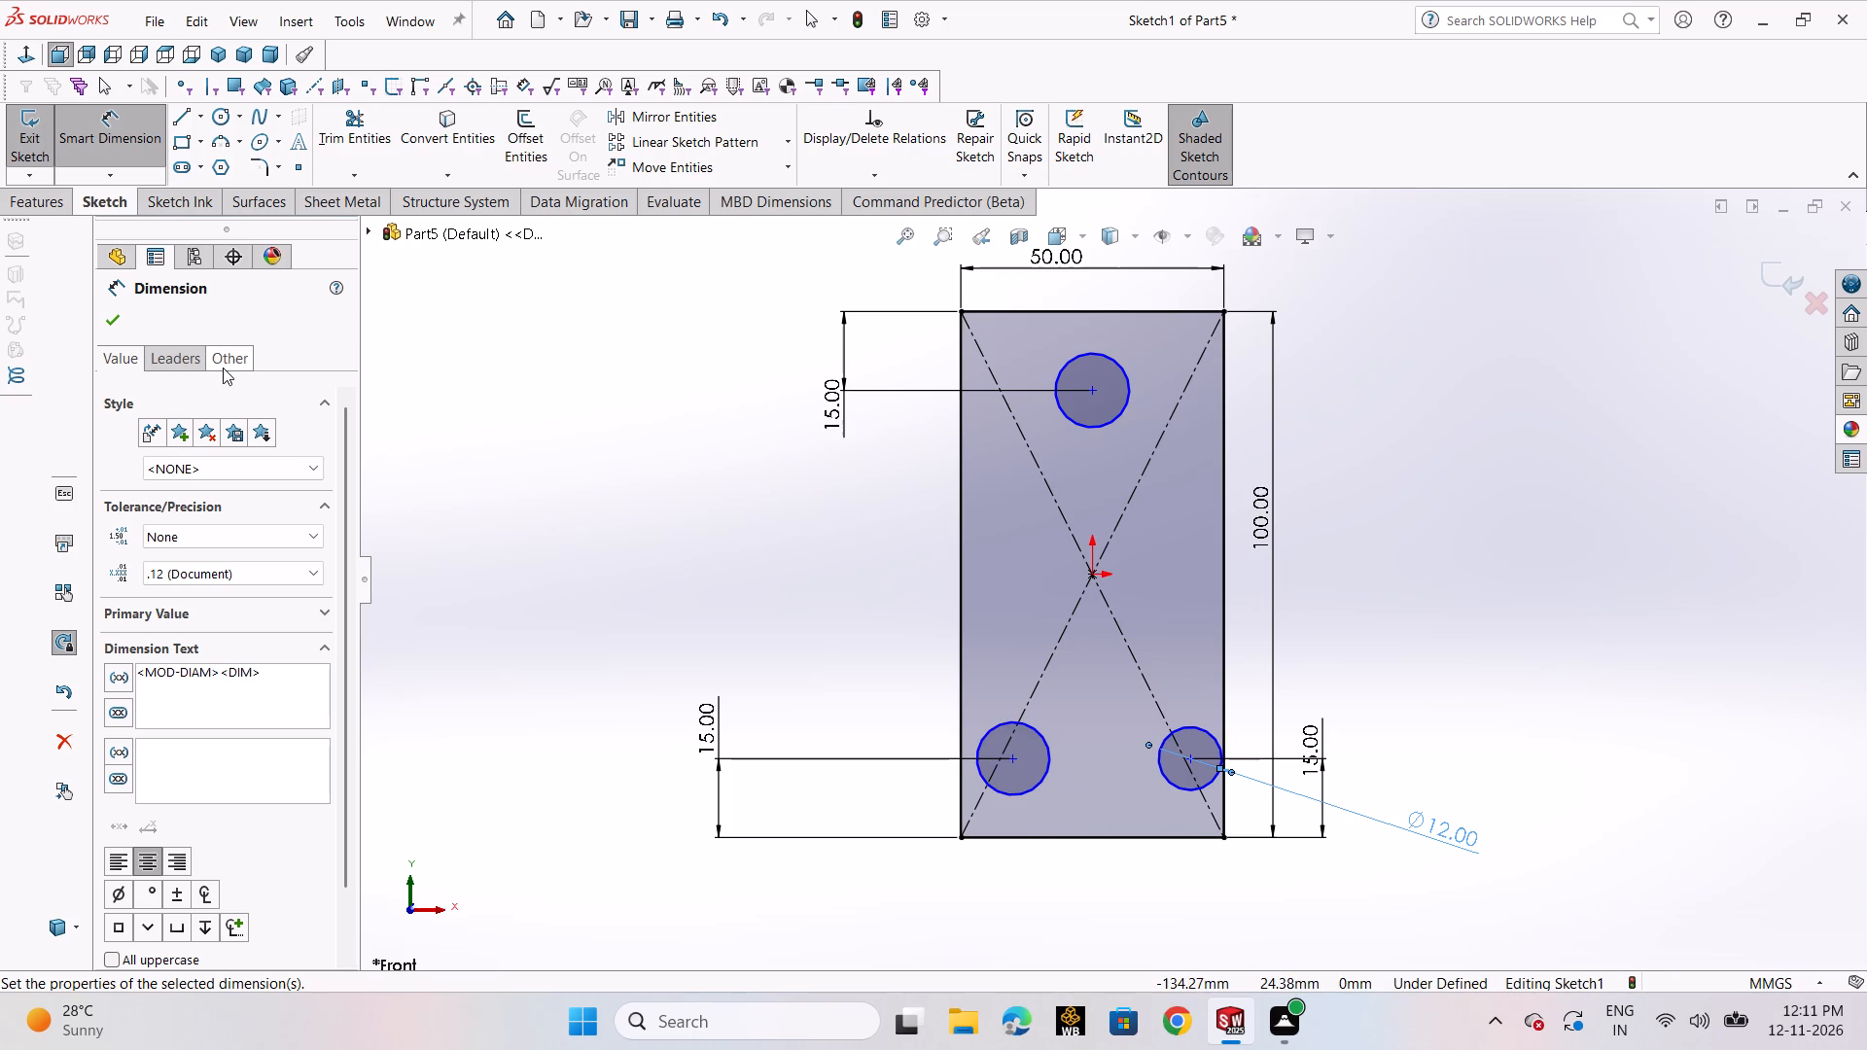
pyautogui.click(122, 326)
# Dimension the lower-right circle's centre 15 mm from the rectangle's right edge.
pyautogui.click(111, 146)
pyautogui.scroll(-1, 1297, 852)
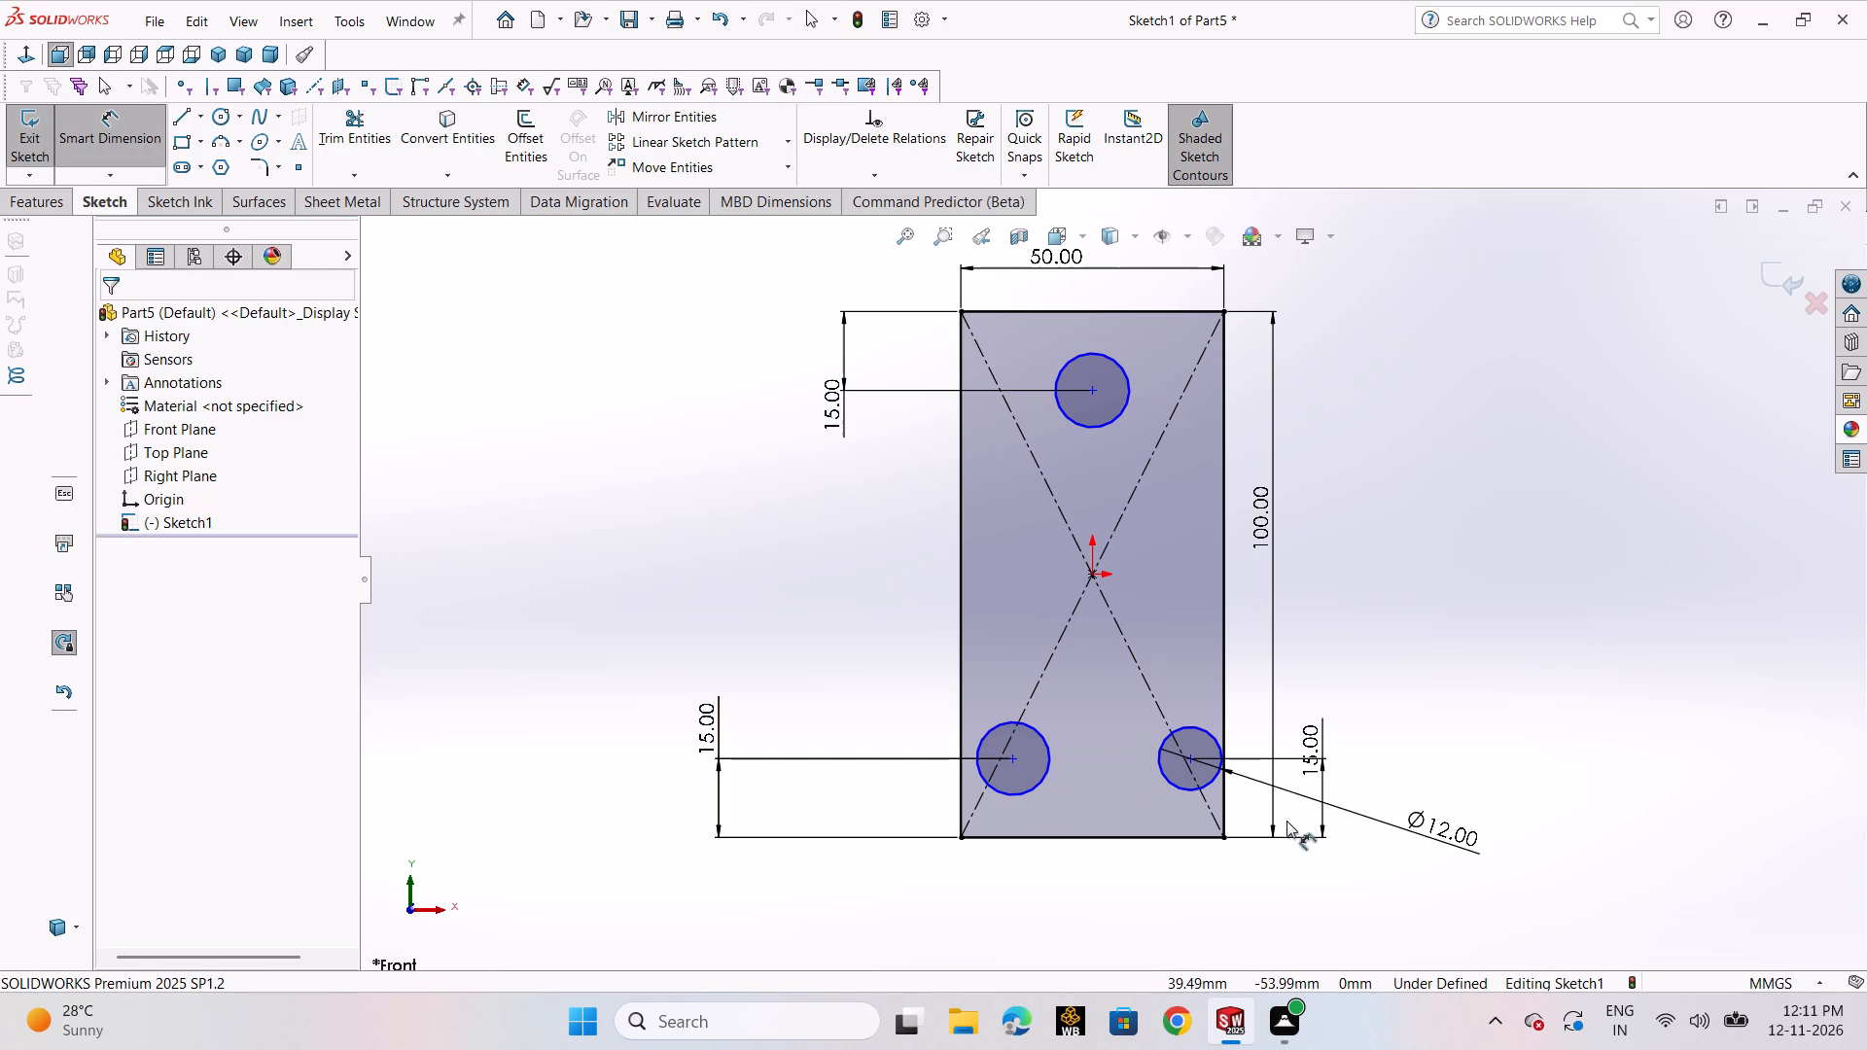
pyautogui.scroll(-2, 1286, 821)
pyautogui.click(1085, 675)
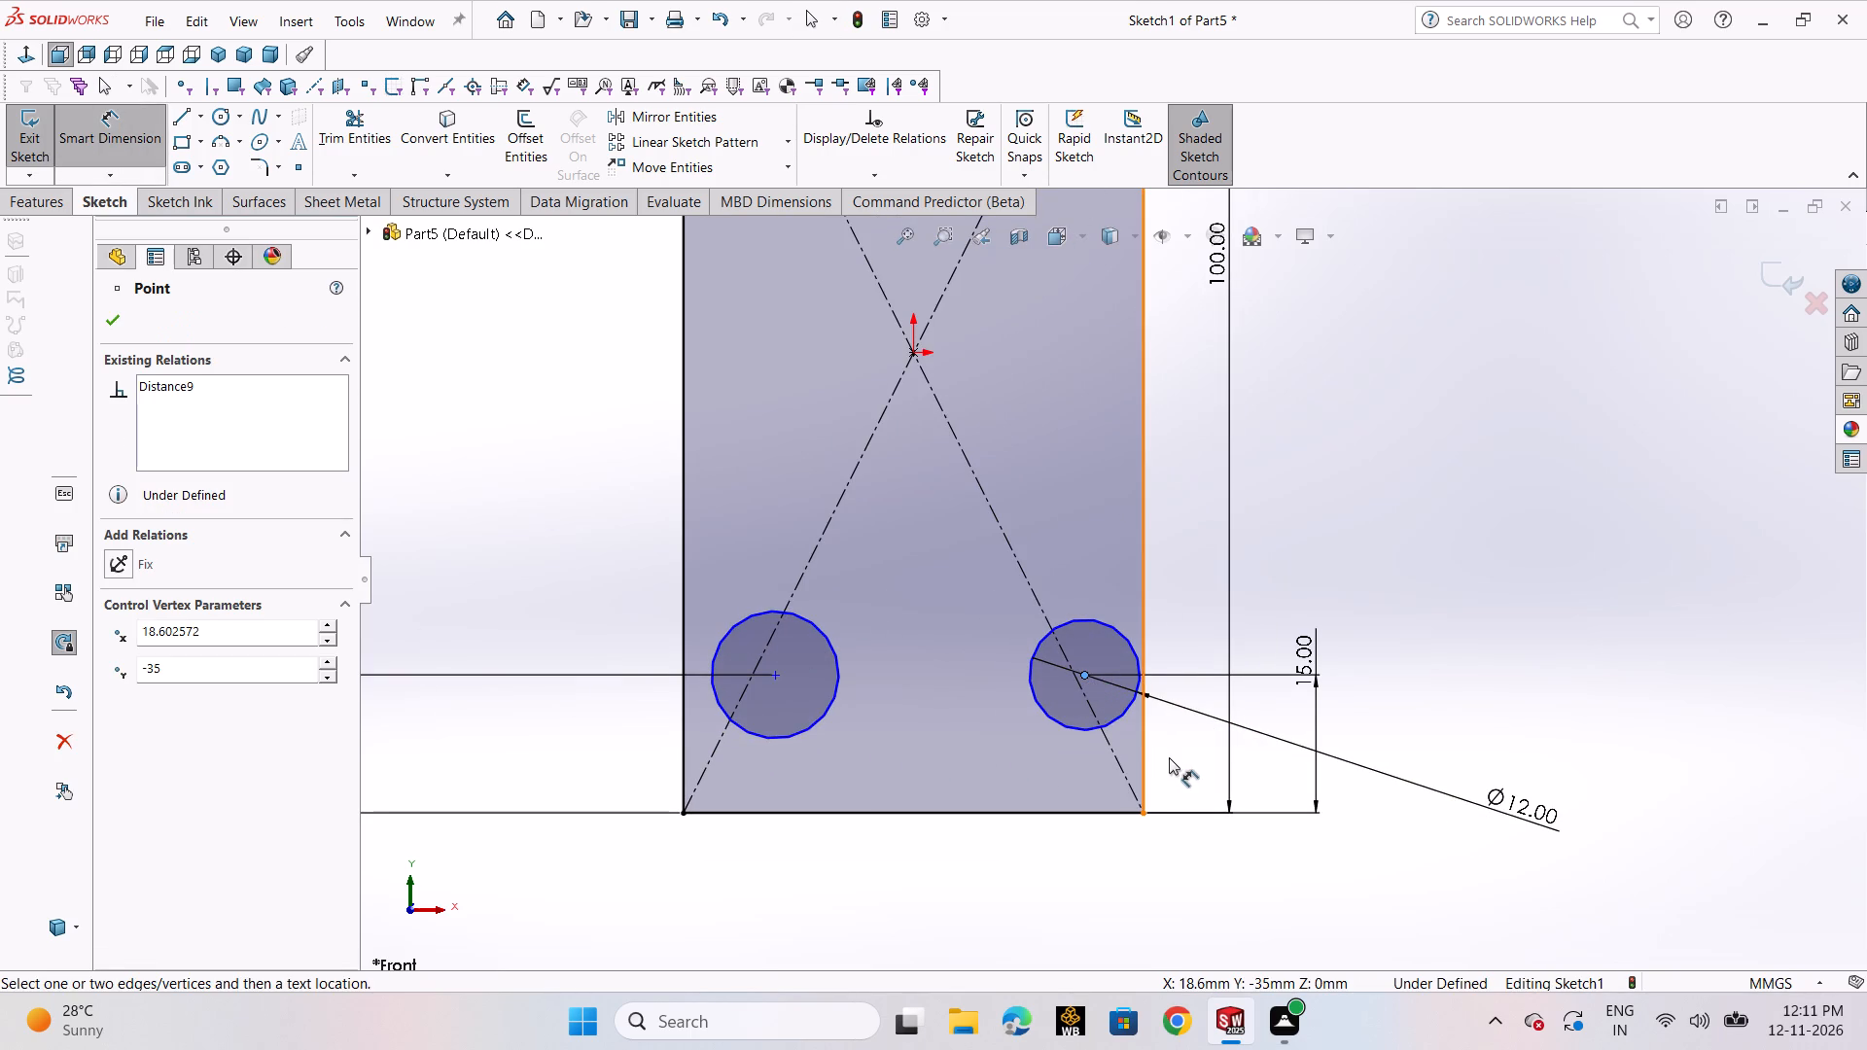
pyautogui.click(1142, 732)
pyautogui.click(1120, 899)
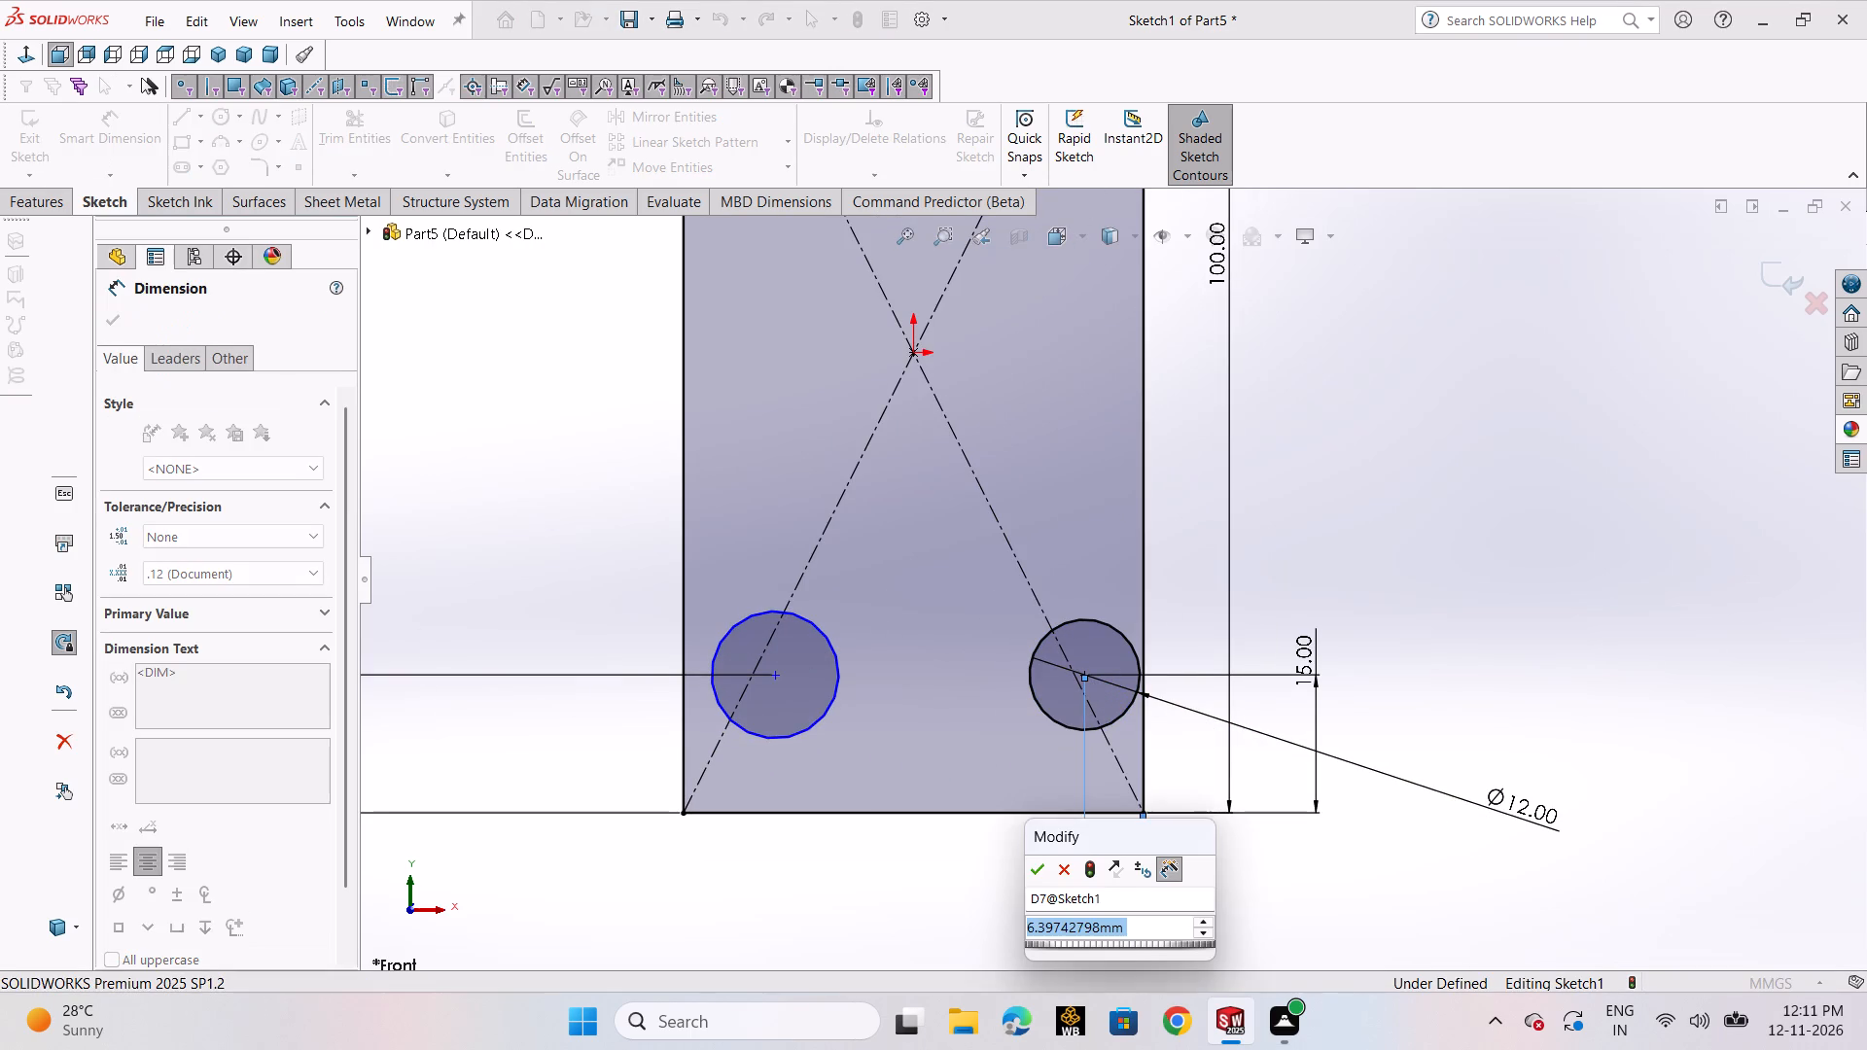
pyautogui.write('15')
pyautogui.press('Return')
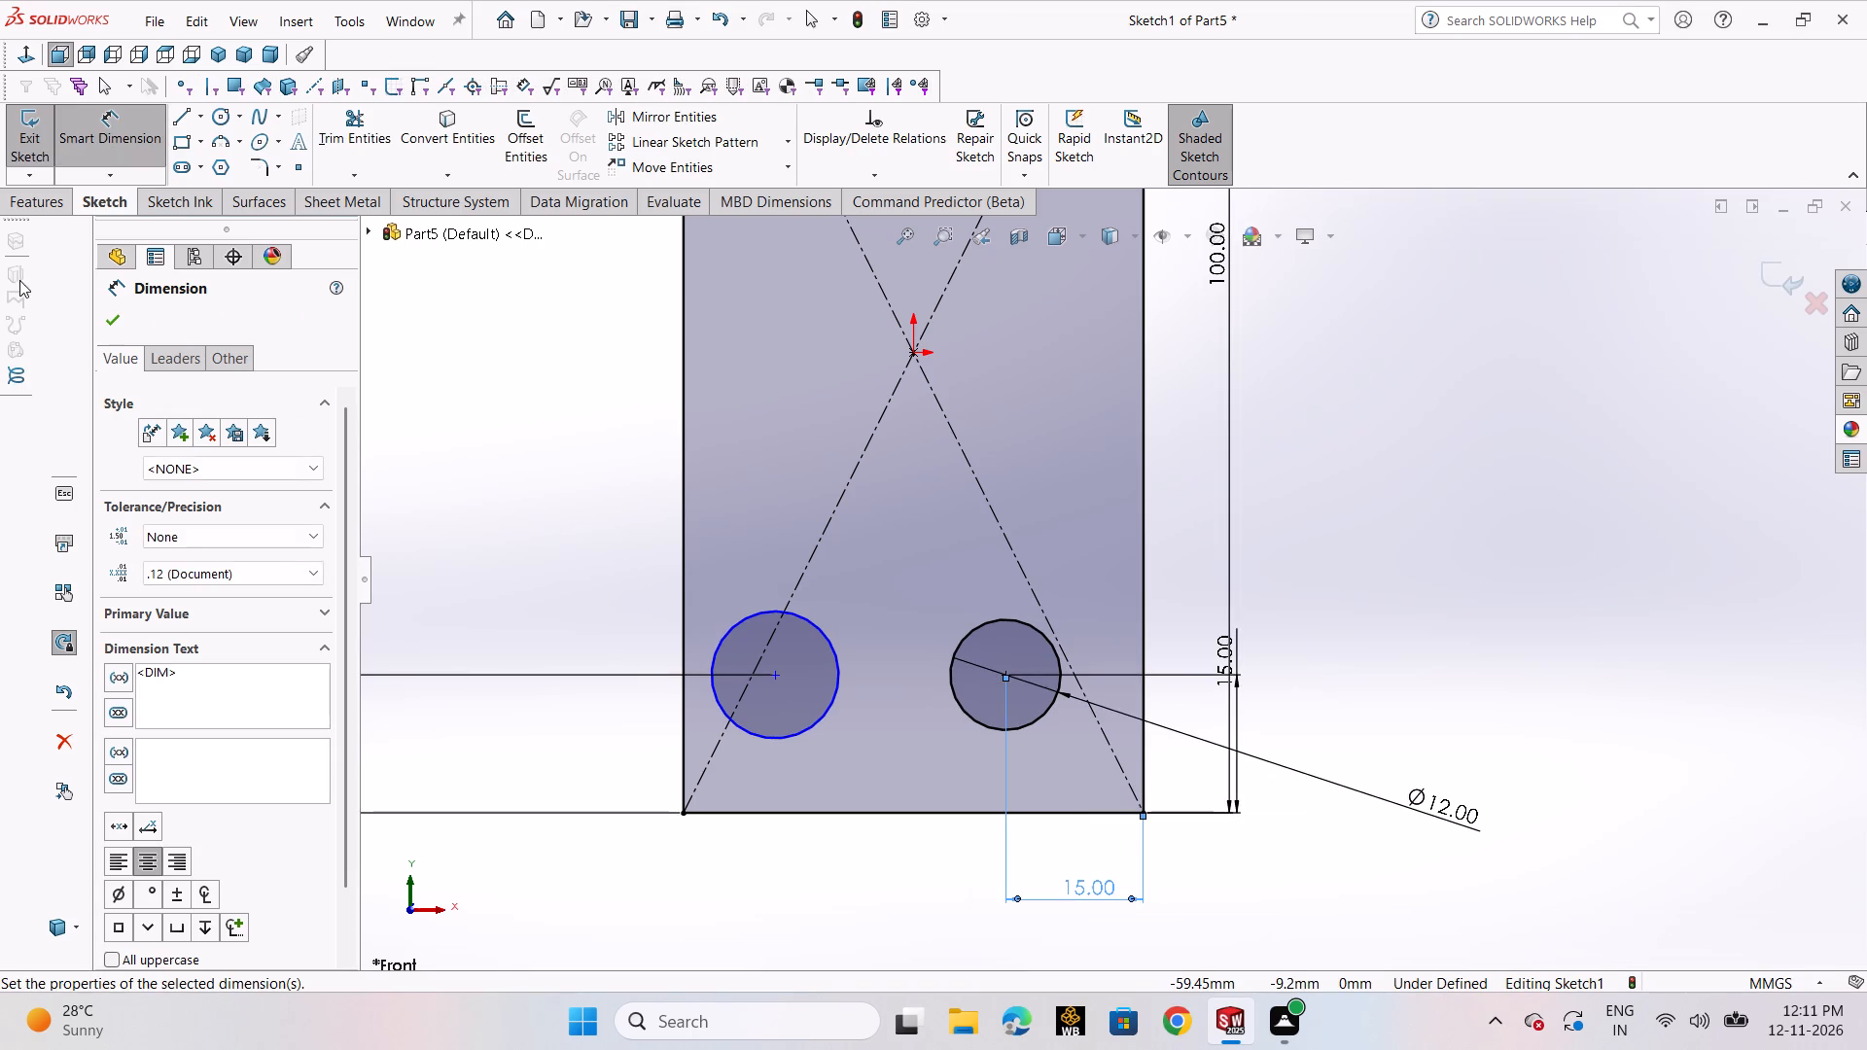
pyautogui.click(120, 323)
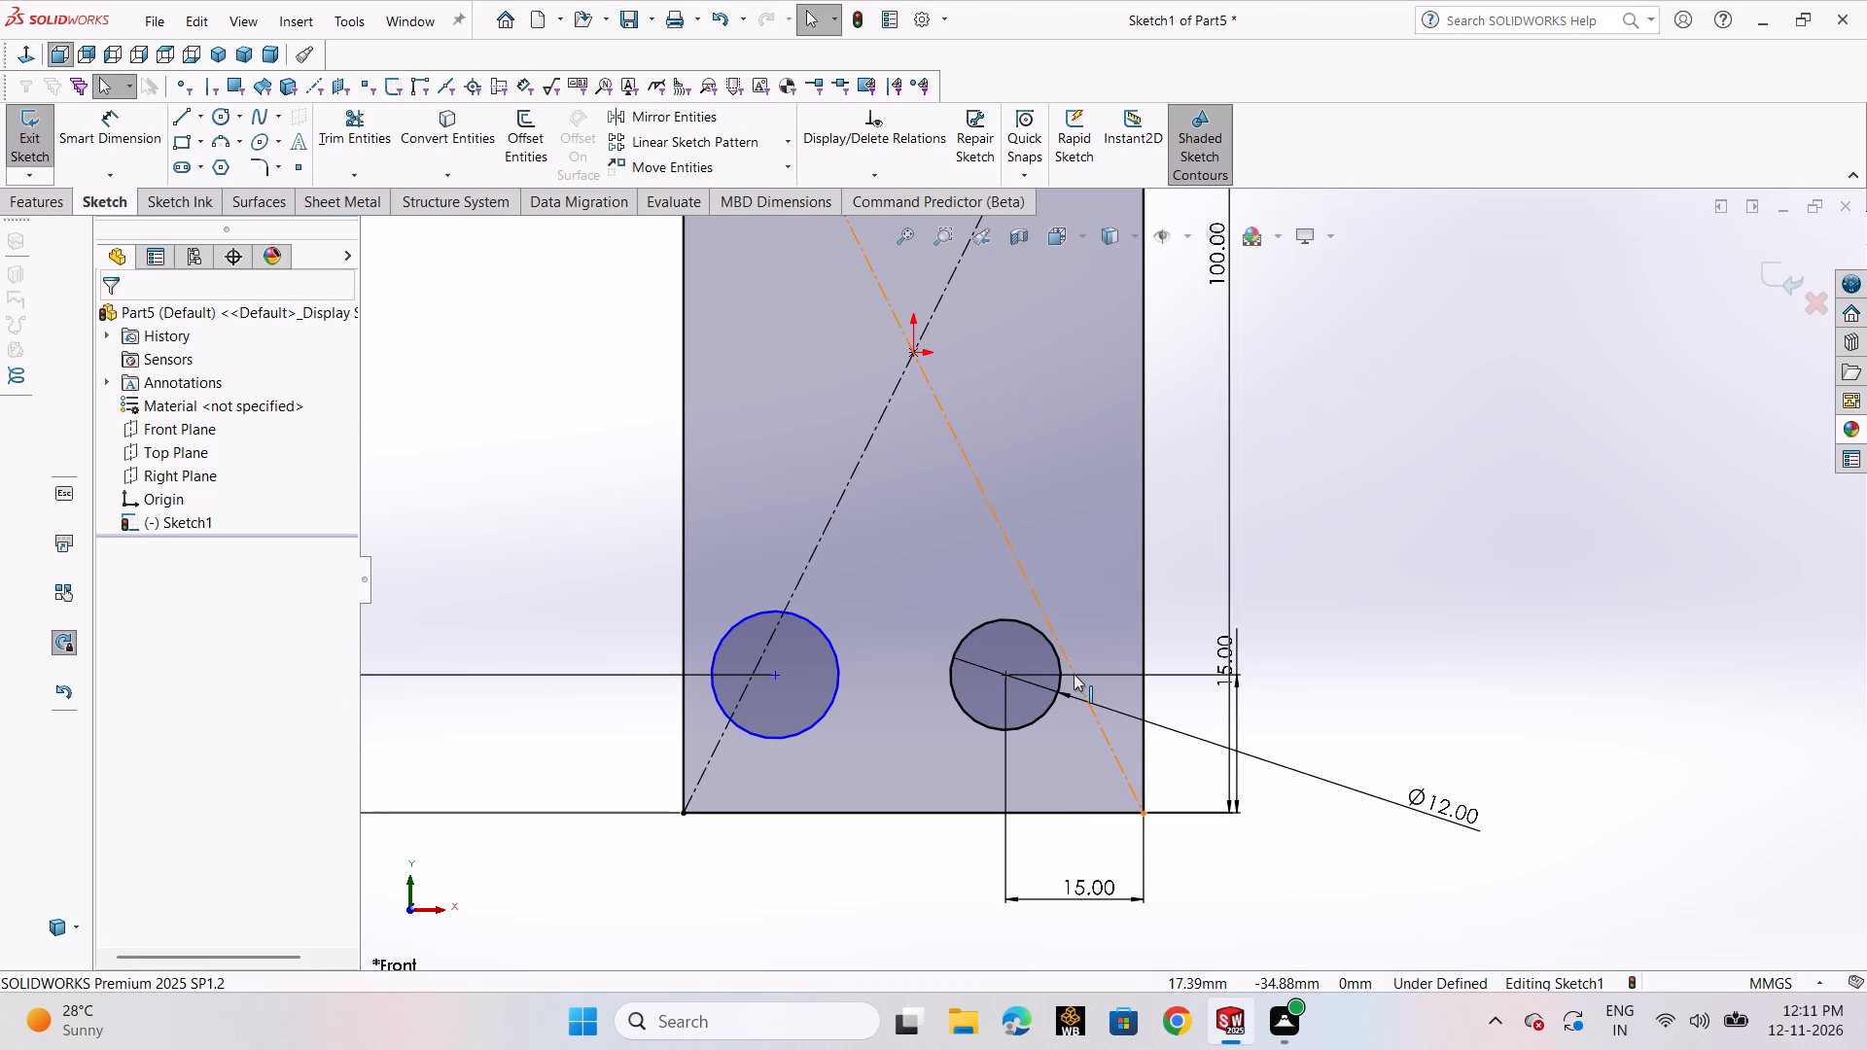
# Add an Equal relation between the two bottom circles and the top circle.
pyautogui.scroll(1, 1058, 610)
pyautogui.scroll(-2, 1055, 611)
pyautogui.scroll(2, 1055, 611)
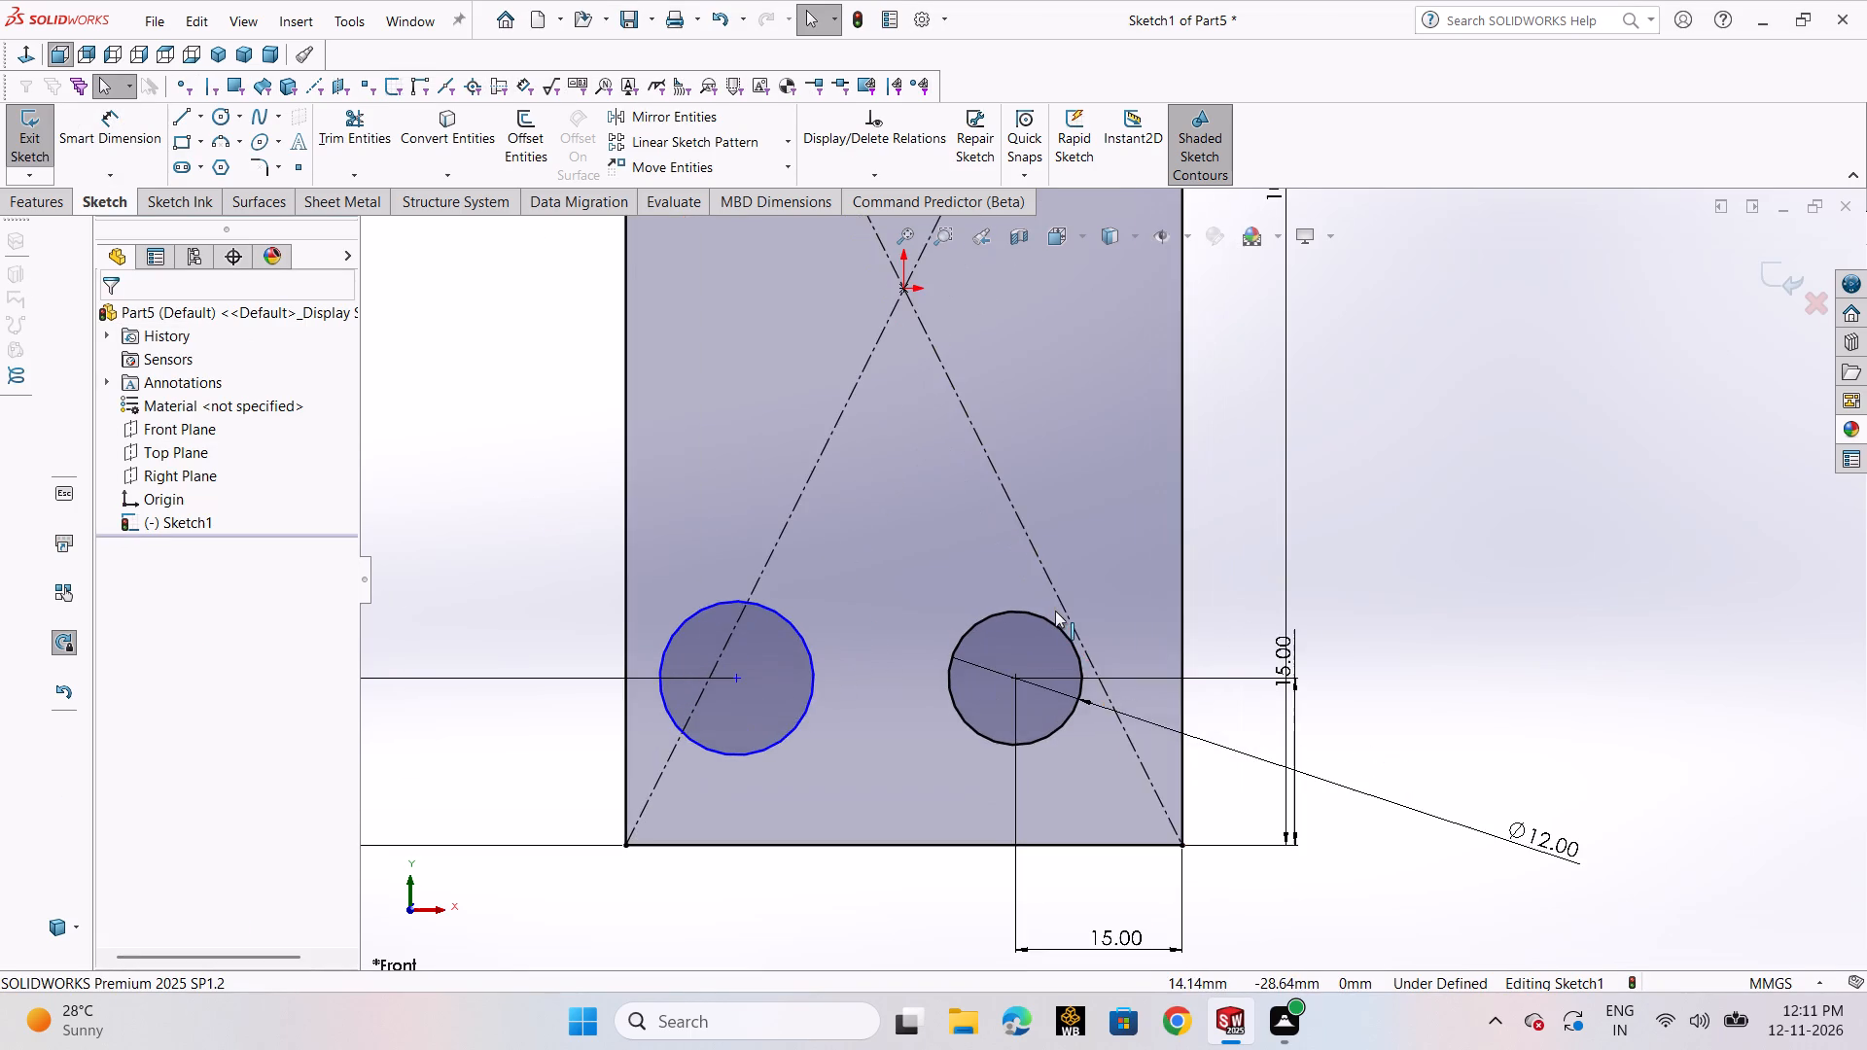
pyautogui.scroll(2, 1055, 611)
pyautogui.scroll(2, 1121, 483)
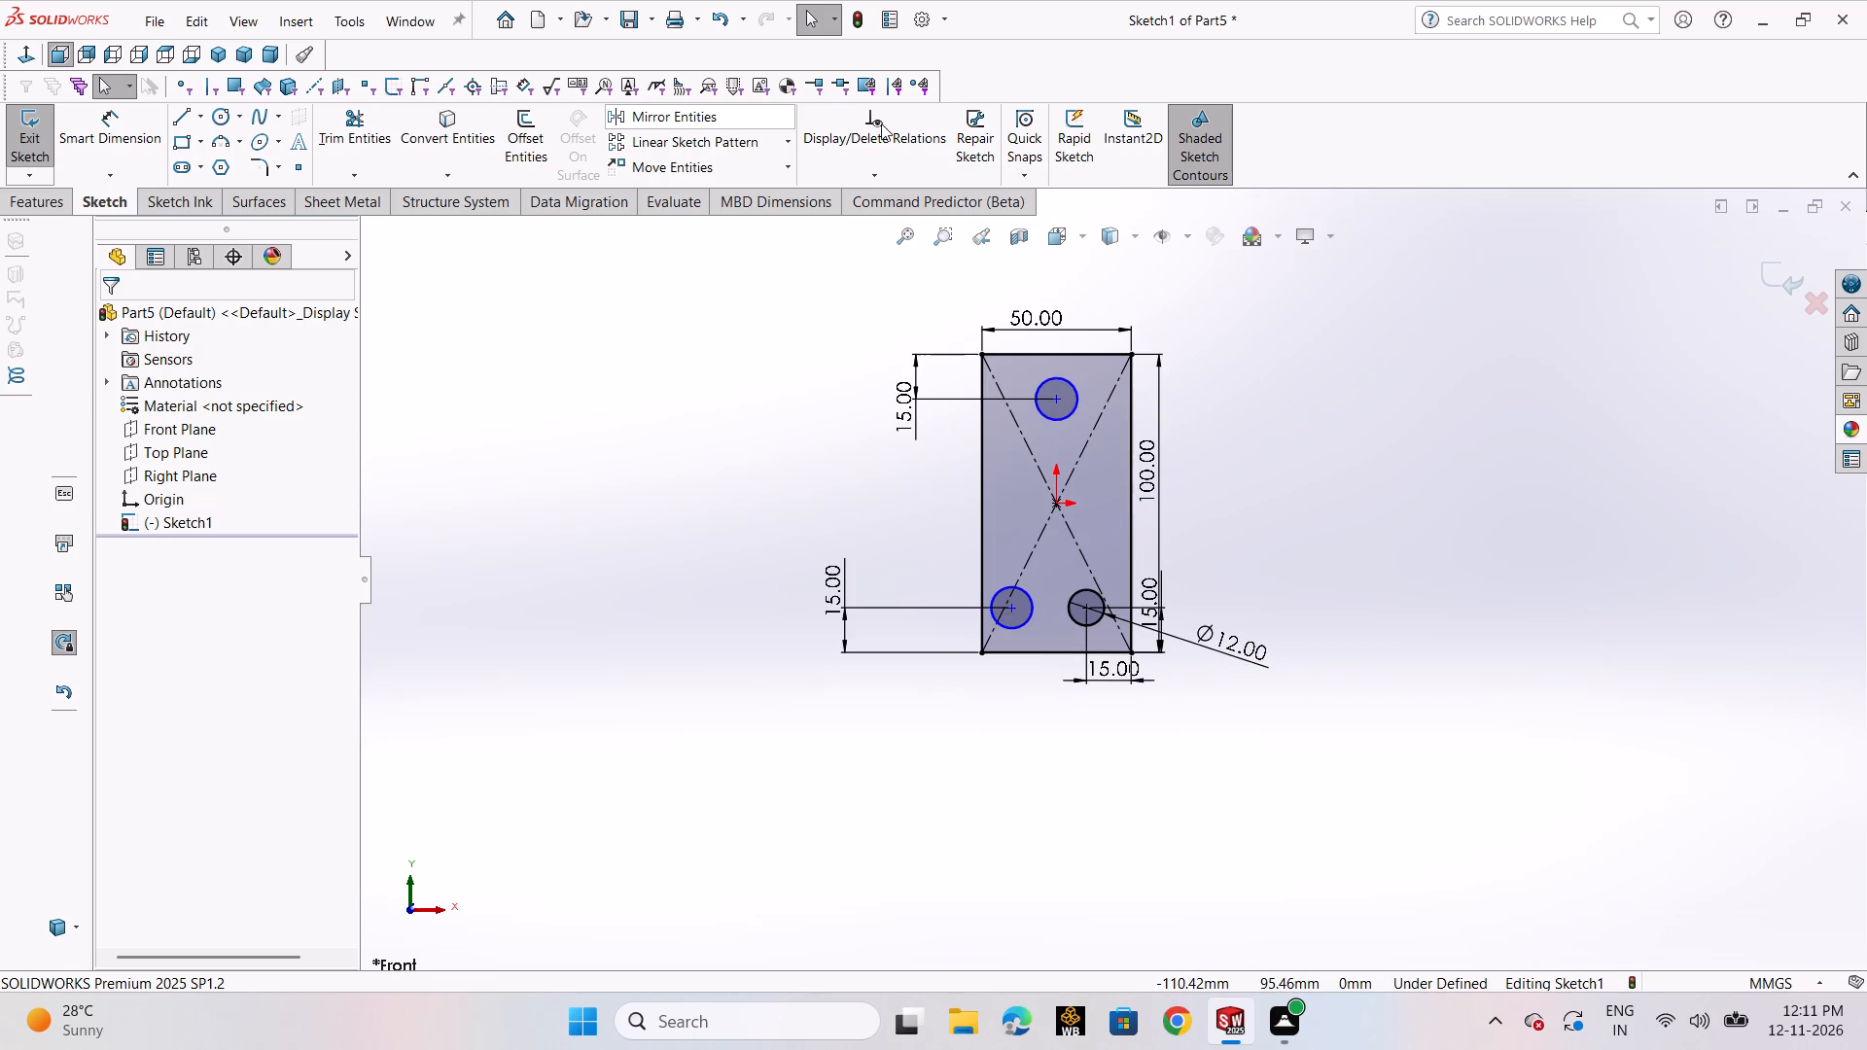
pyautogui.click(881, 170)
pyautogui.click(899, 218)
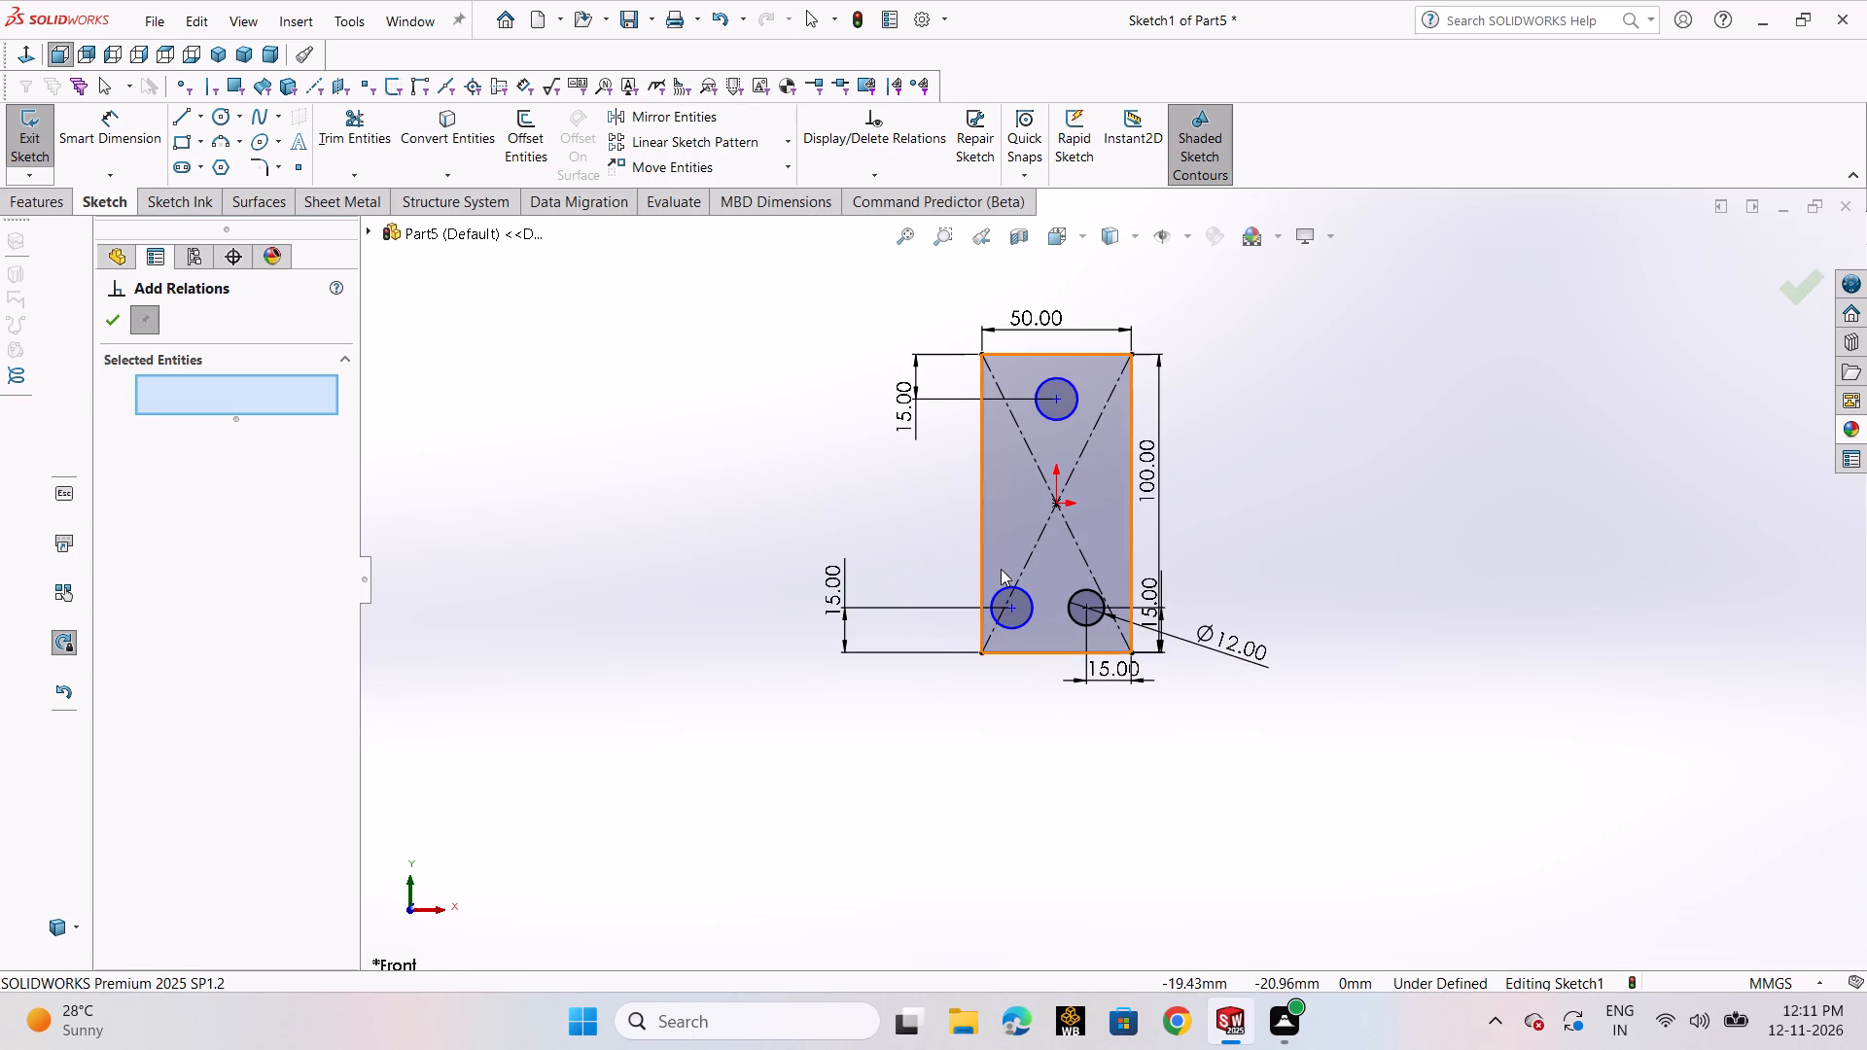
pyautogui.click(1003, 586)
pyautogui.click(1070, 593)
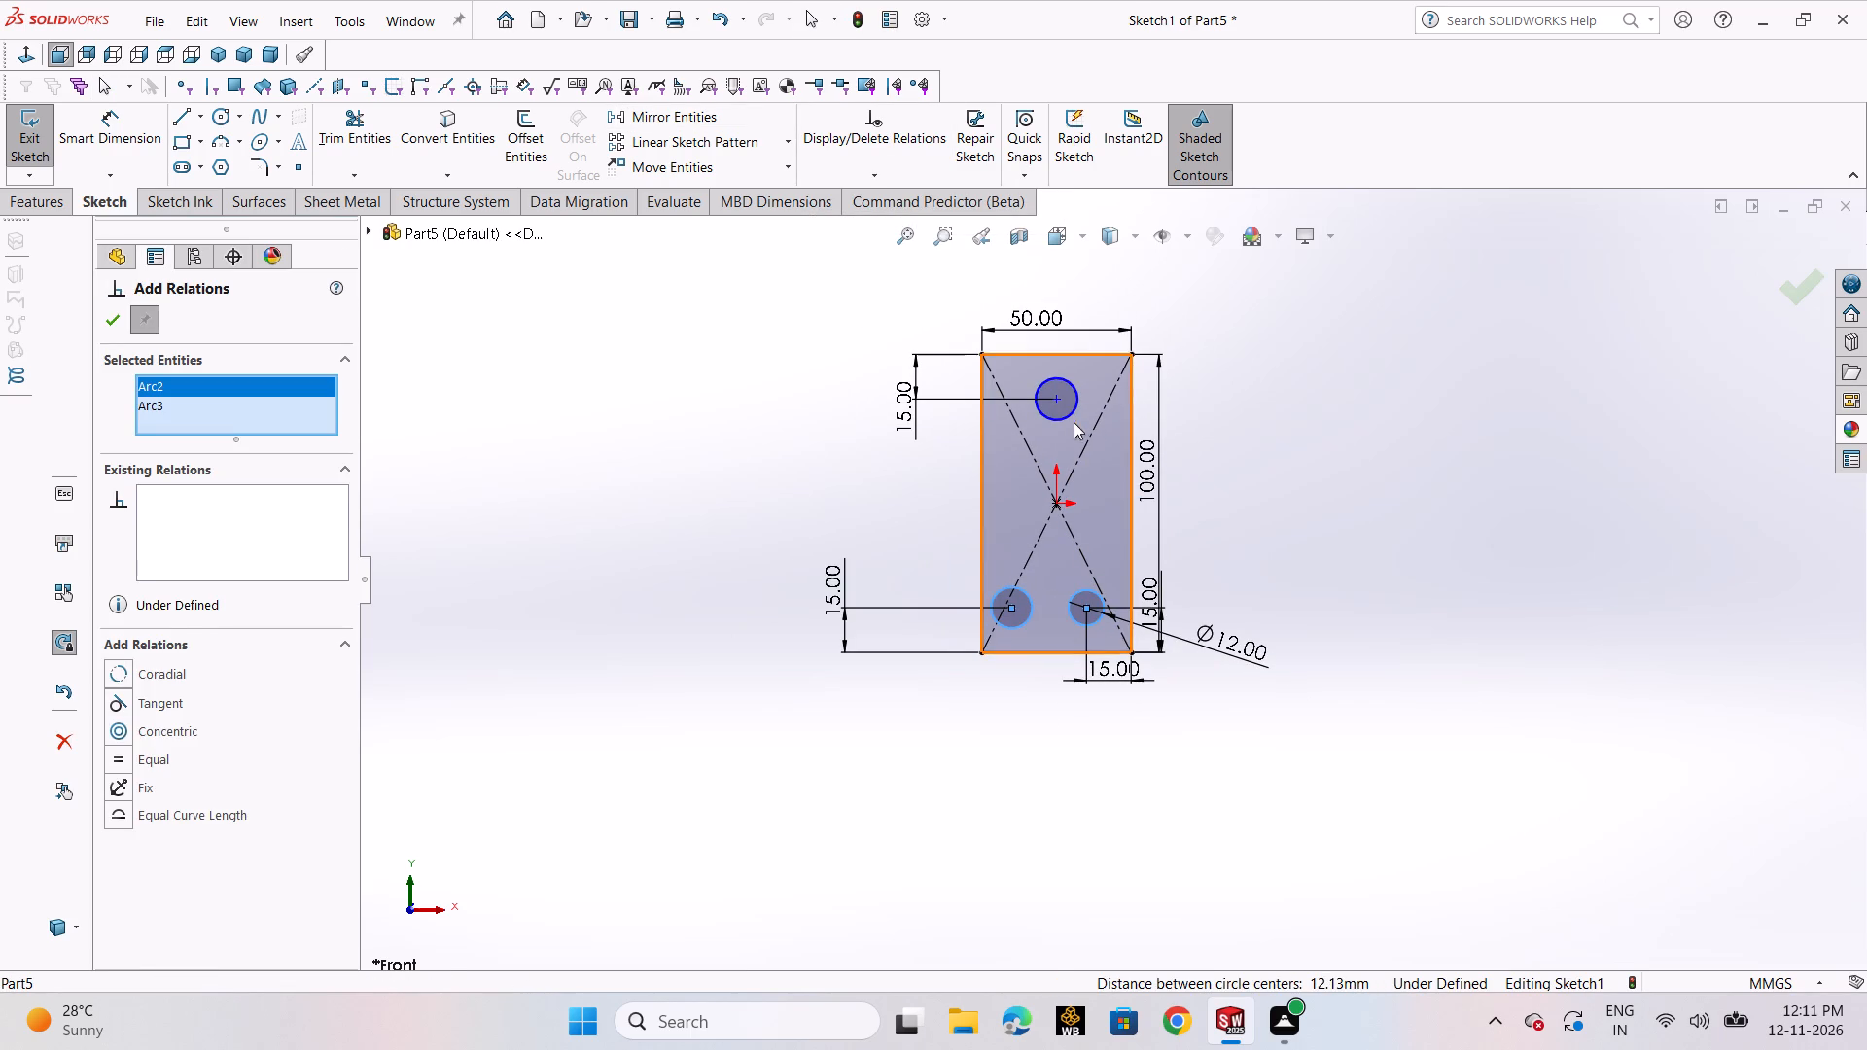
pyautogui.click(1074, 408)
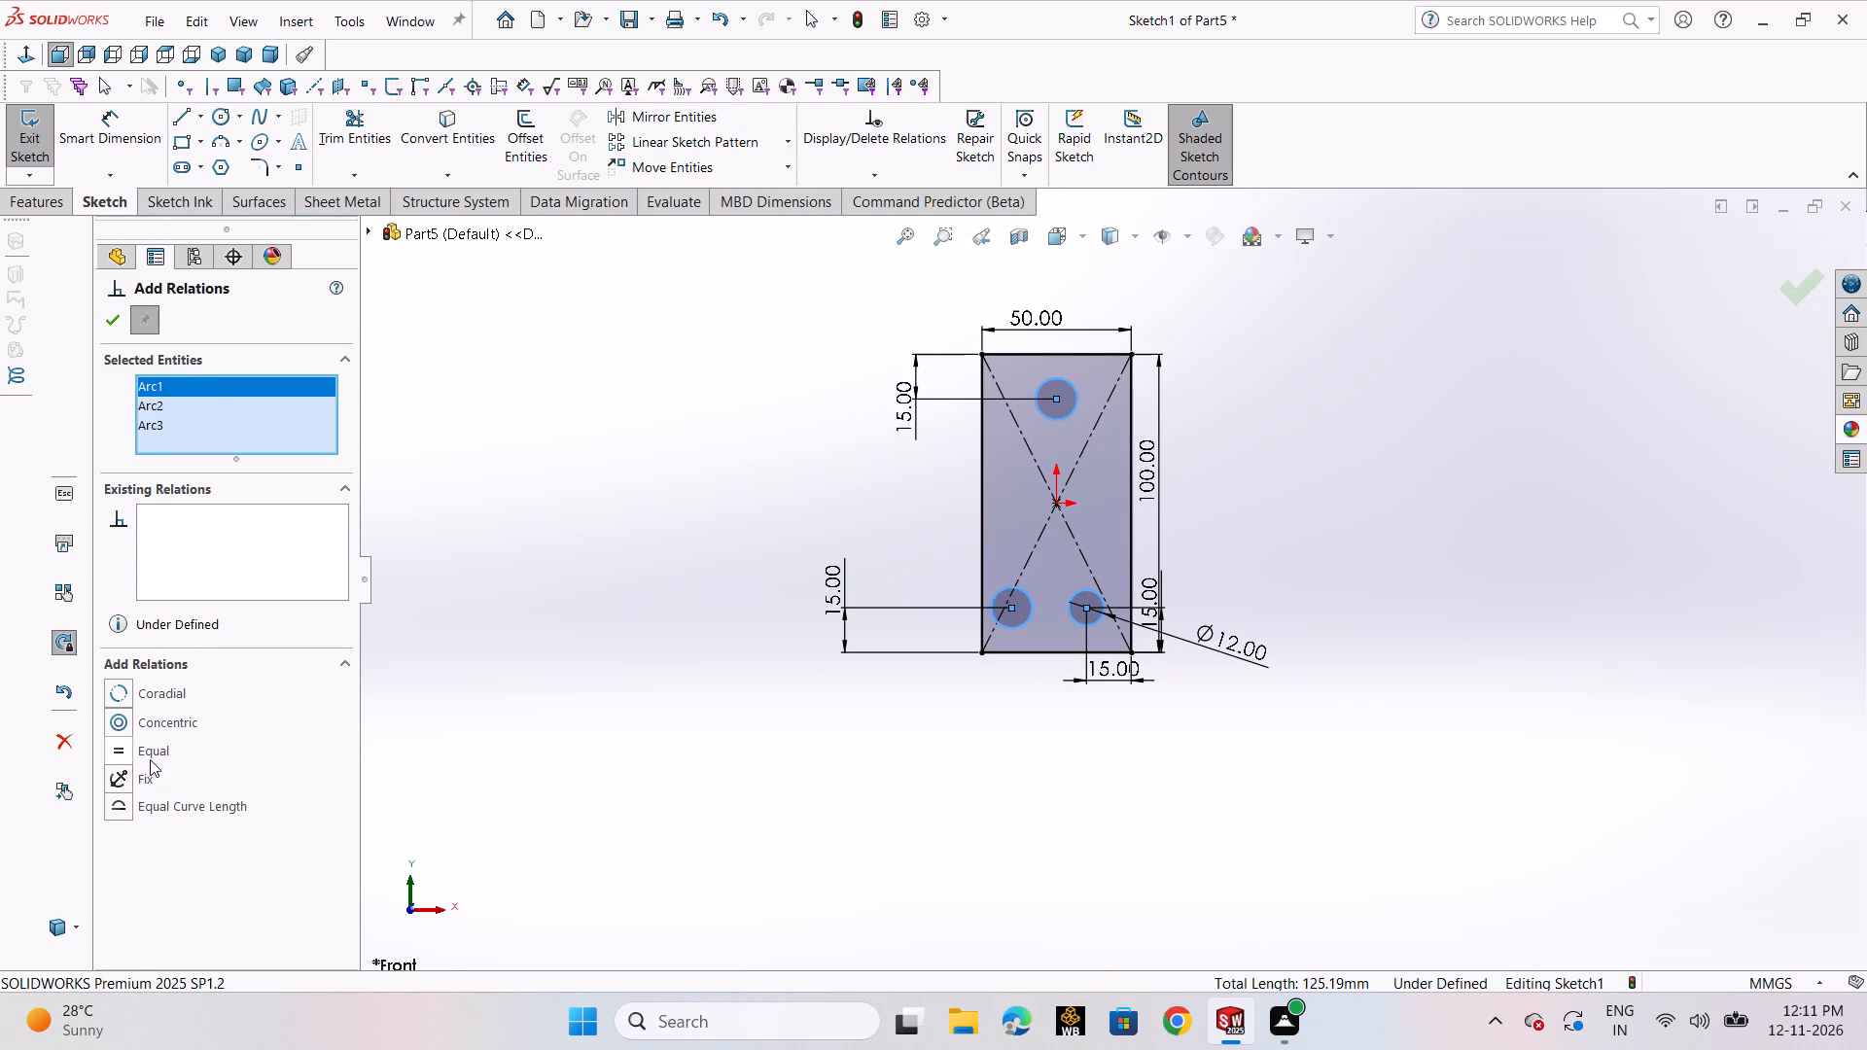
pyautogui.click(151, 755)
pyautogui.click(115, 327)
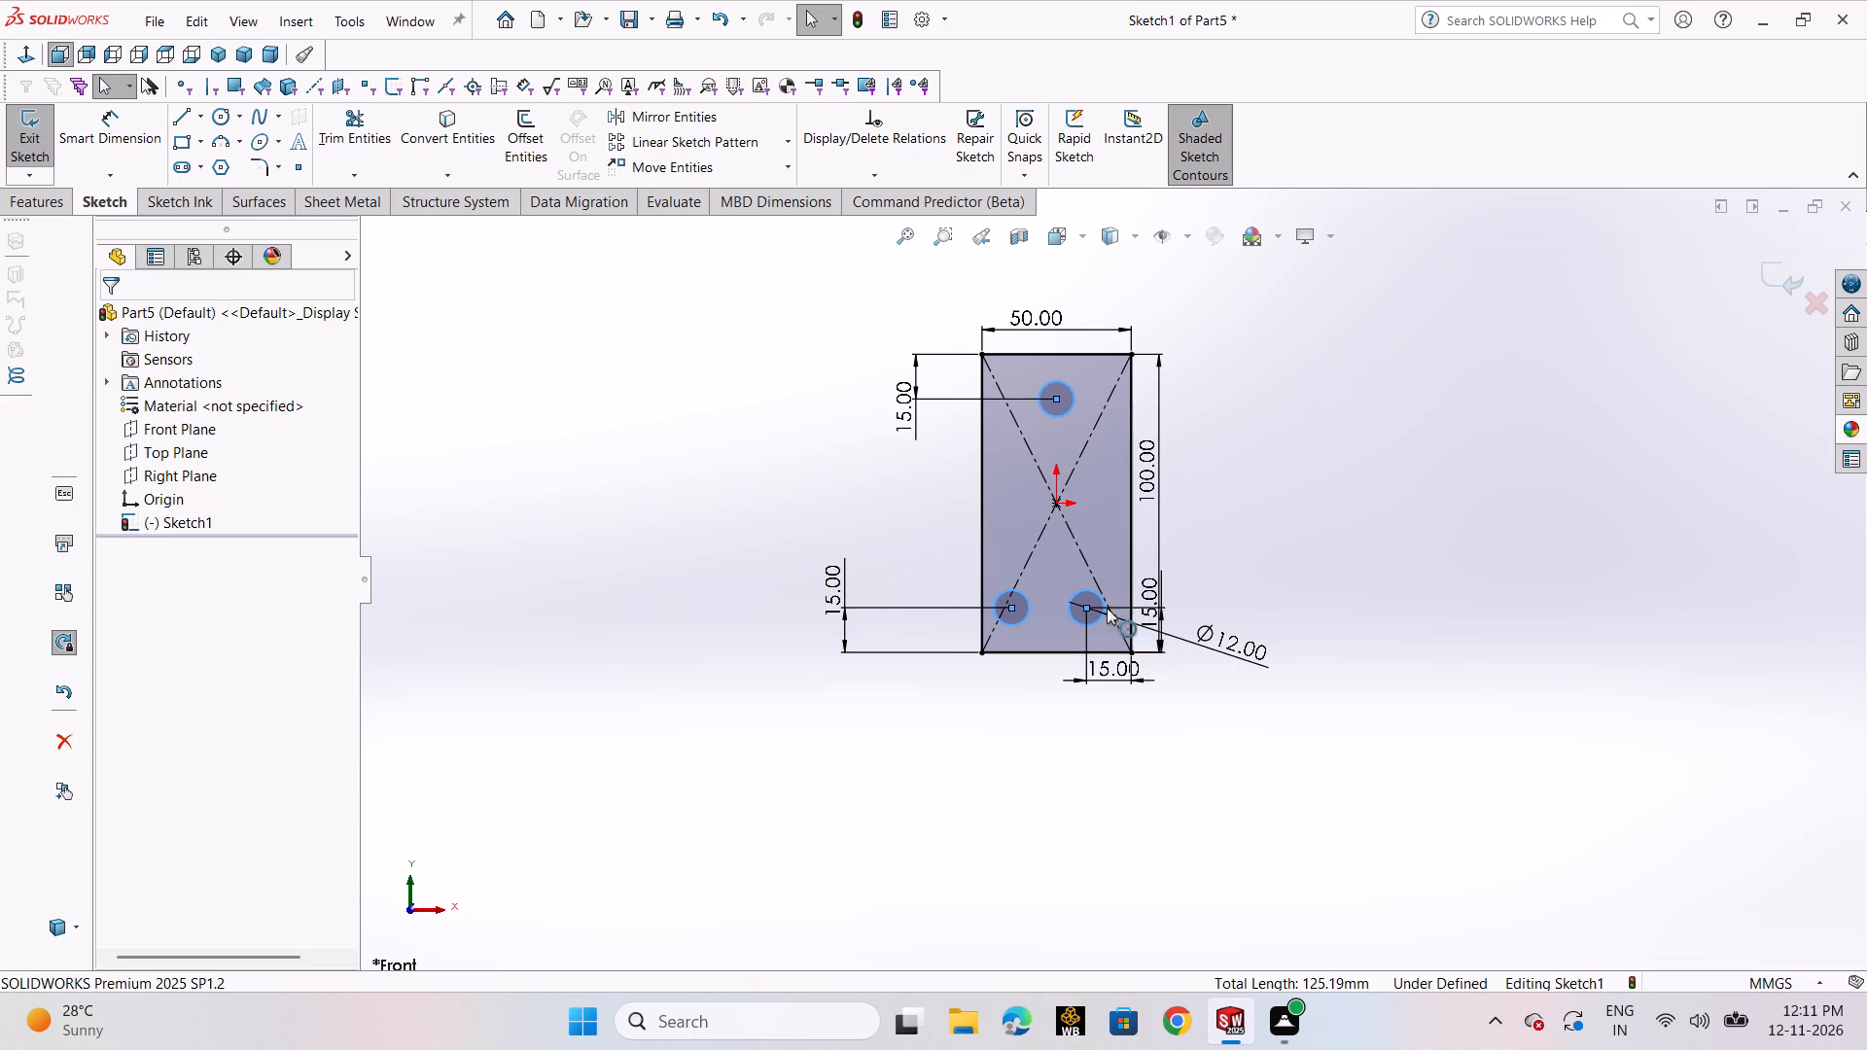
# Dimension the lower-left circle's centre 15 mm from the rectangle's left edge.
pyautogui.scroll(-2, 1105, 609)
pyautogui.scroll(1, 1039, 542)
pyautogui.scroll(-1, 1047, 551)
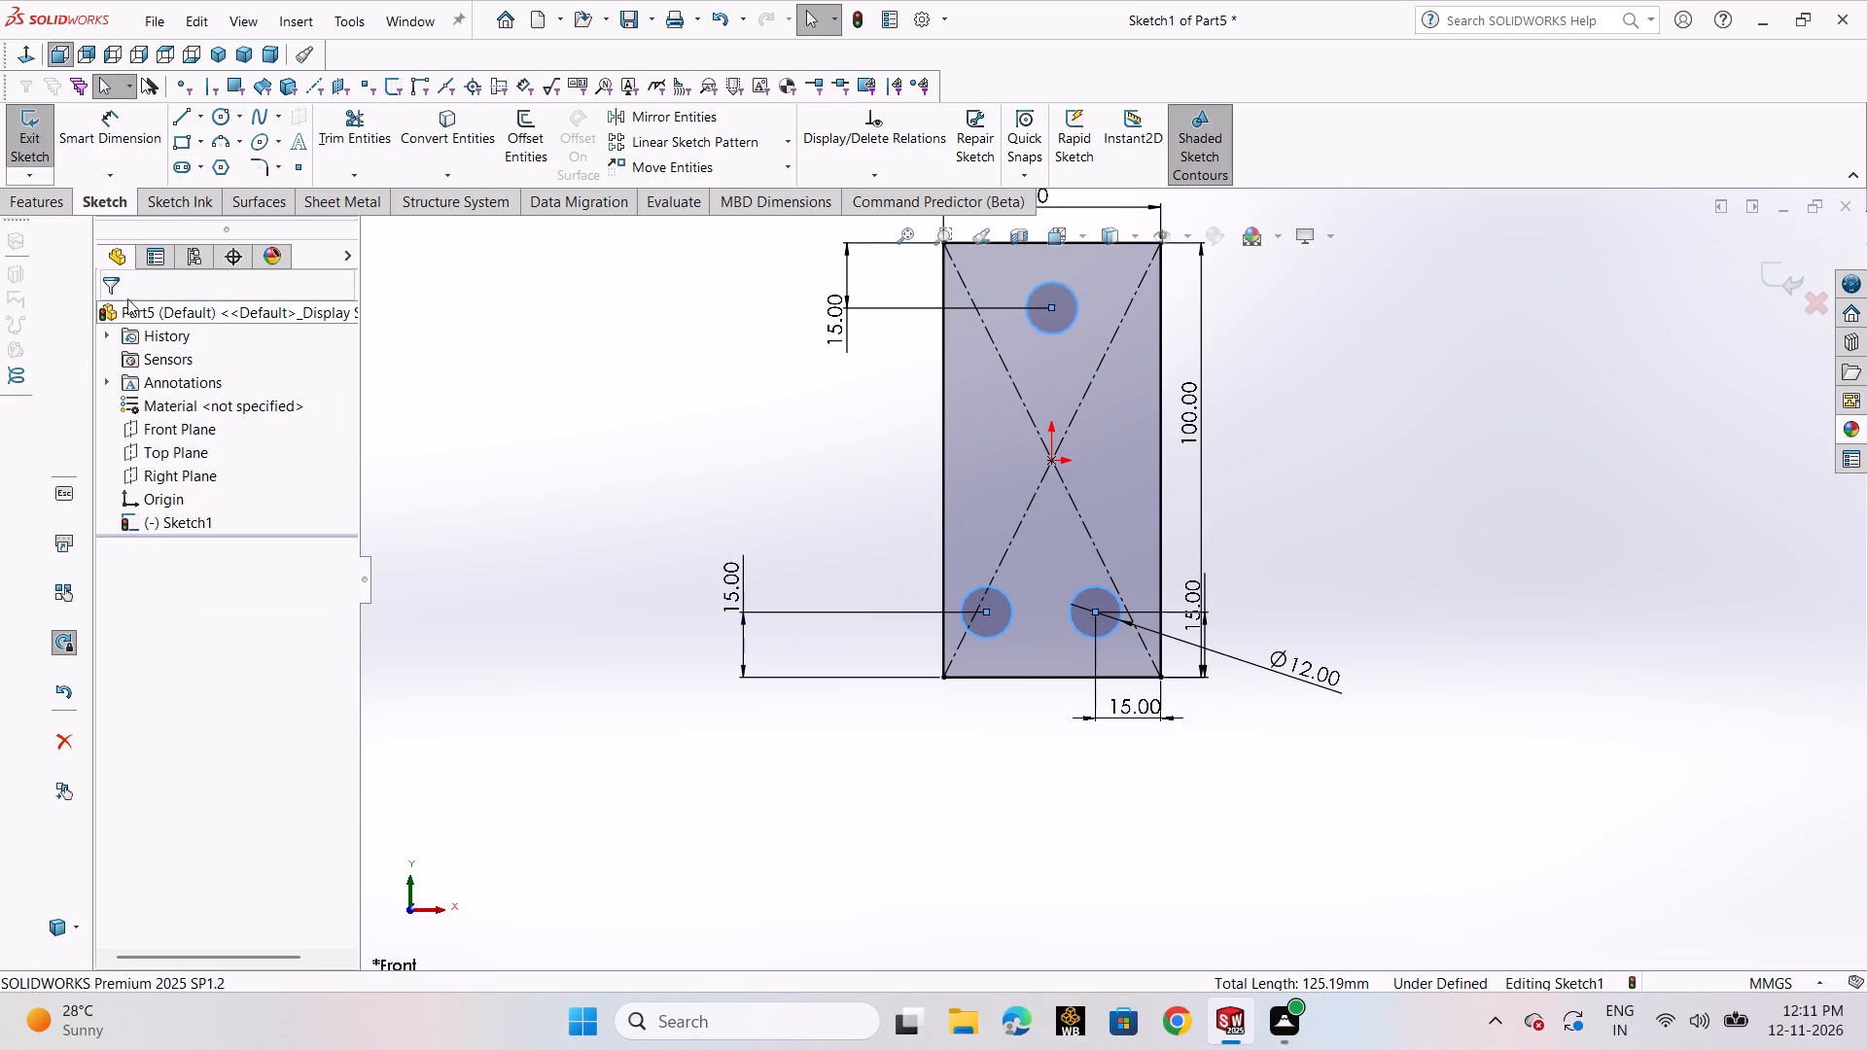
pyautogui.click(127, 164)
pyautogui.scroll(-3, 1357, 709)
pyautogui.scroll(-1, 995, 595)
pyautogui.scroll(2, 997, 598)
pyautogui.scroll(-1, 998, 600)
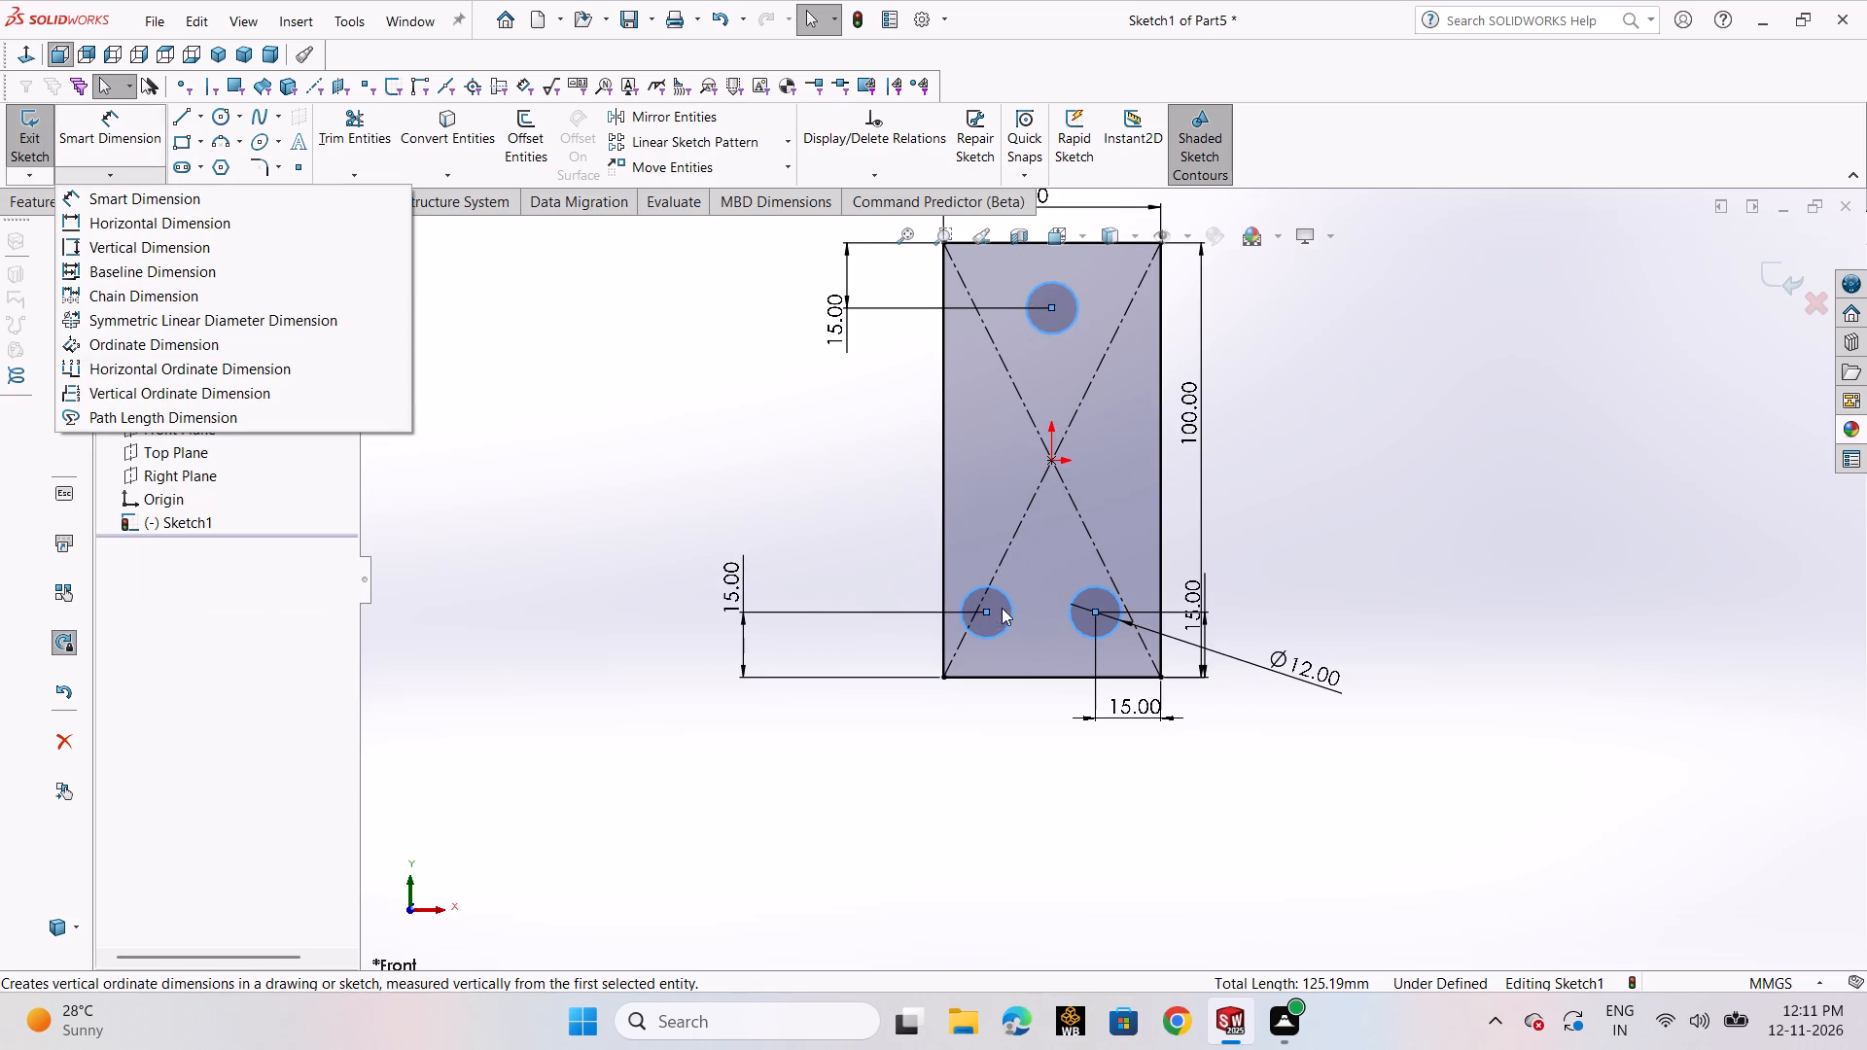
pyautogui.scroll(-3, 988, 627)
pyautogui.click(252, 205)
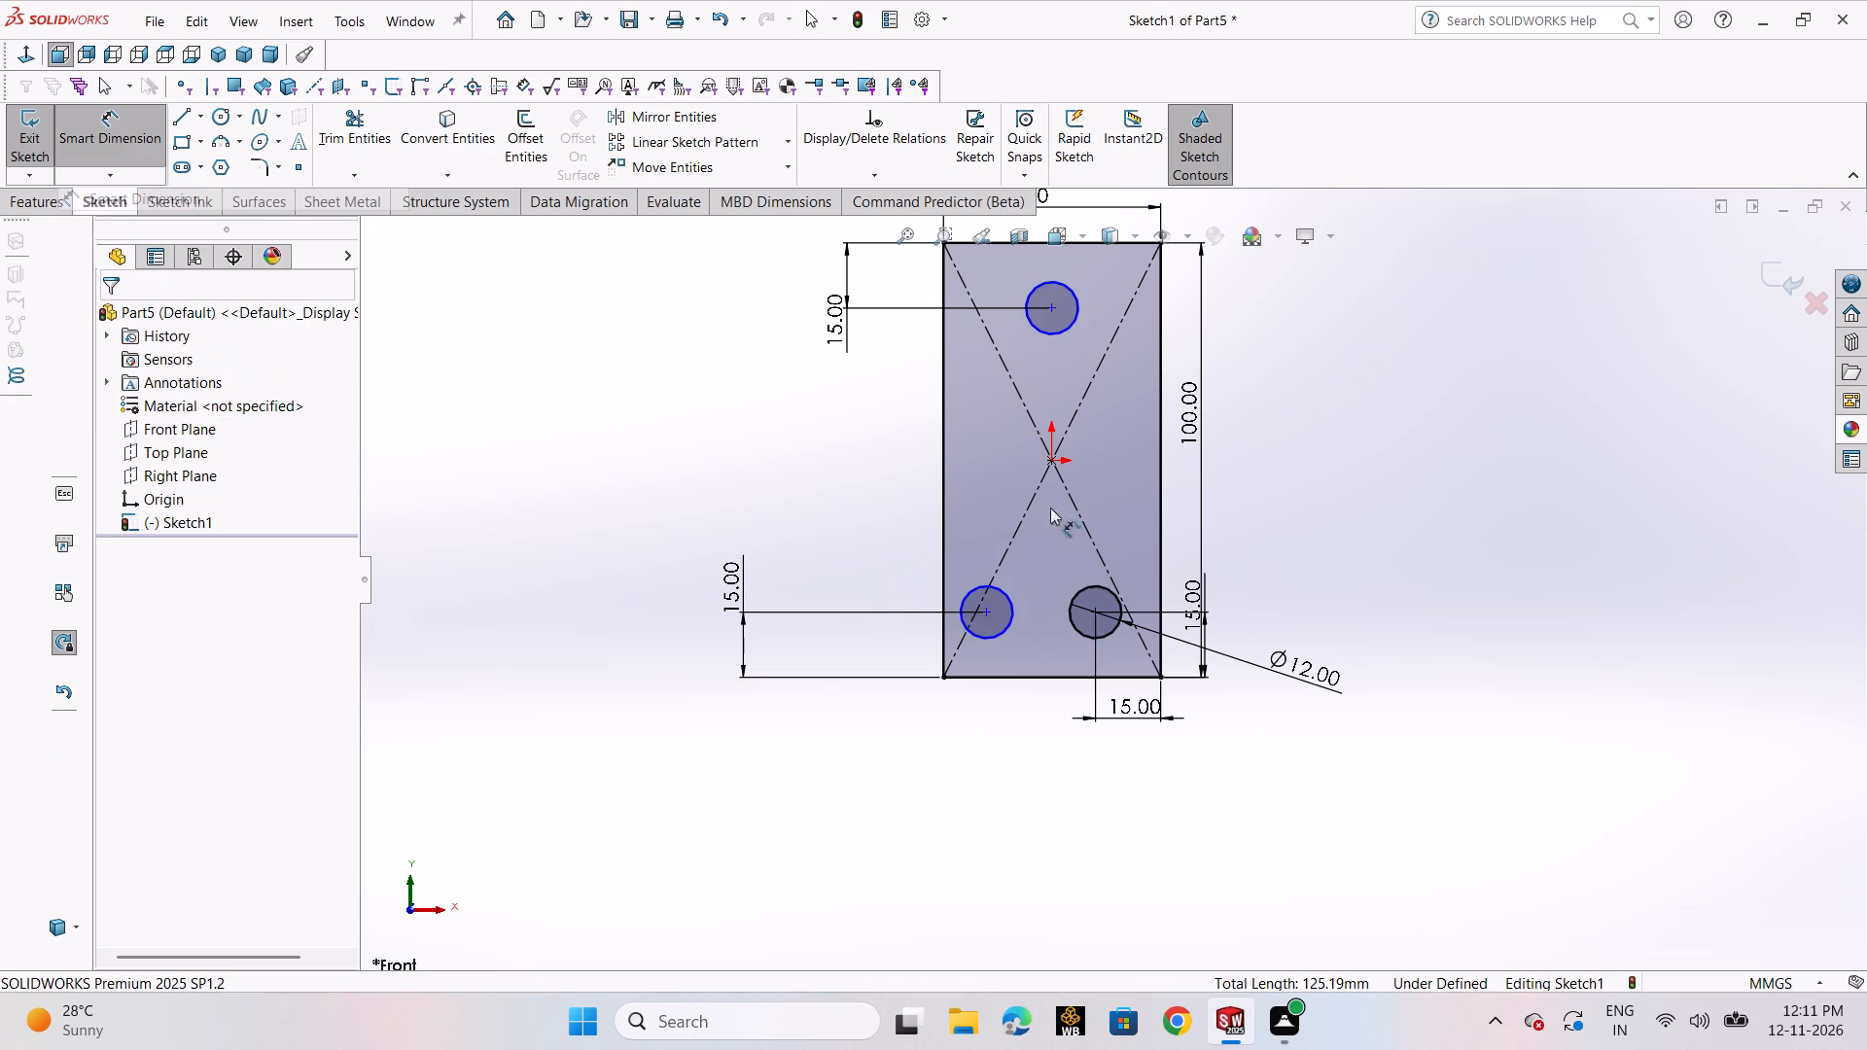
pyautogui.scroll(-5, 882, 617)
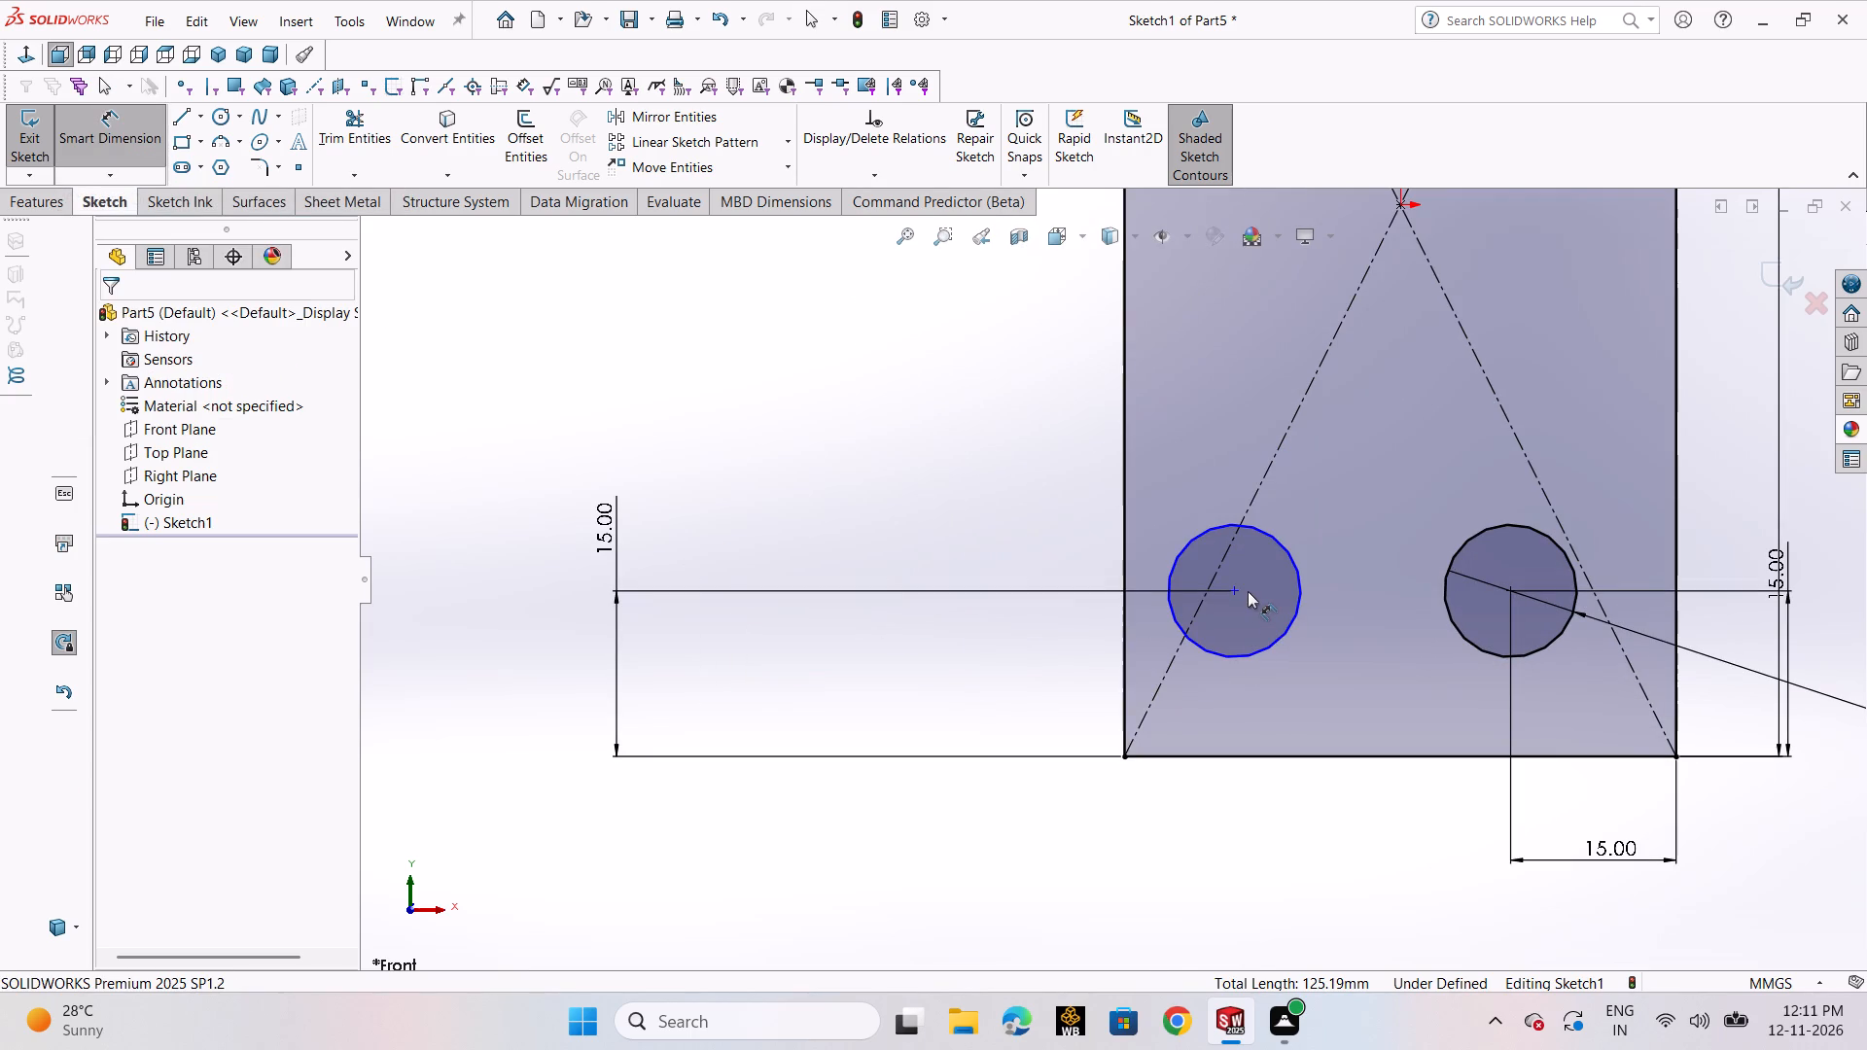
pyautogui.click(1238, 590)
pyautogui.click(1125, 538)
pyautogui.click(1182, 860)
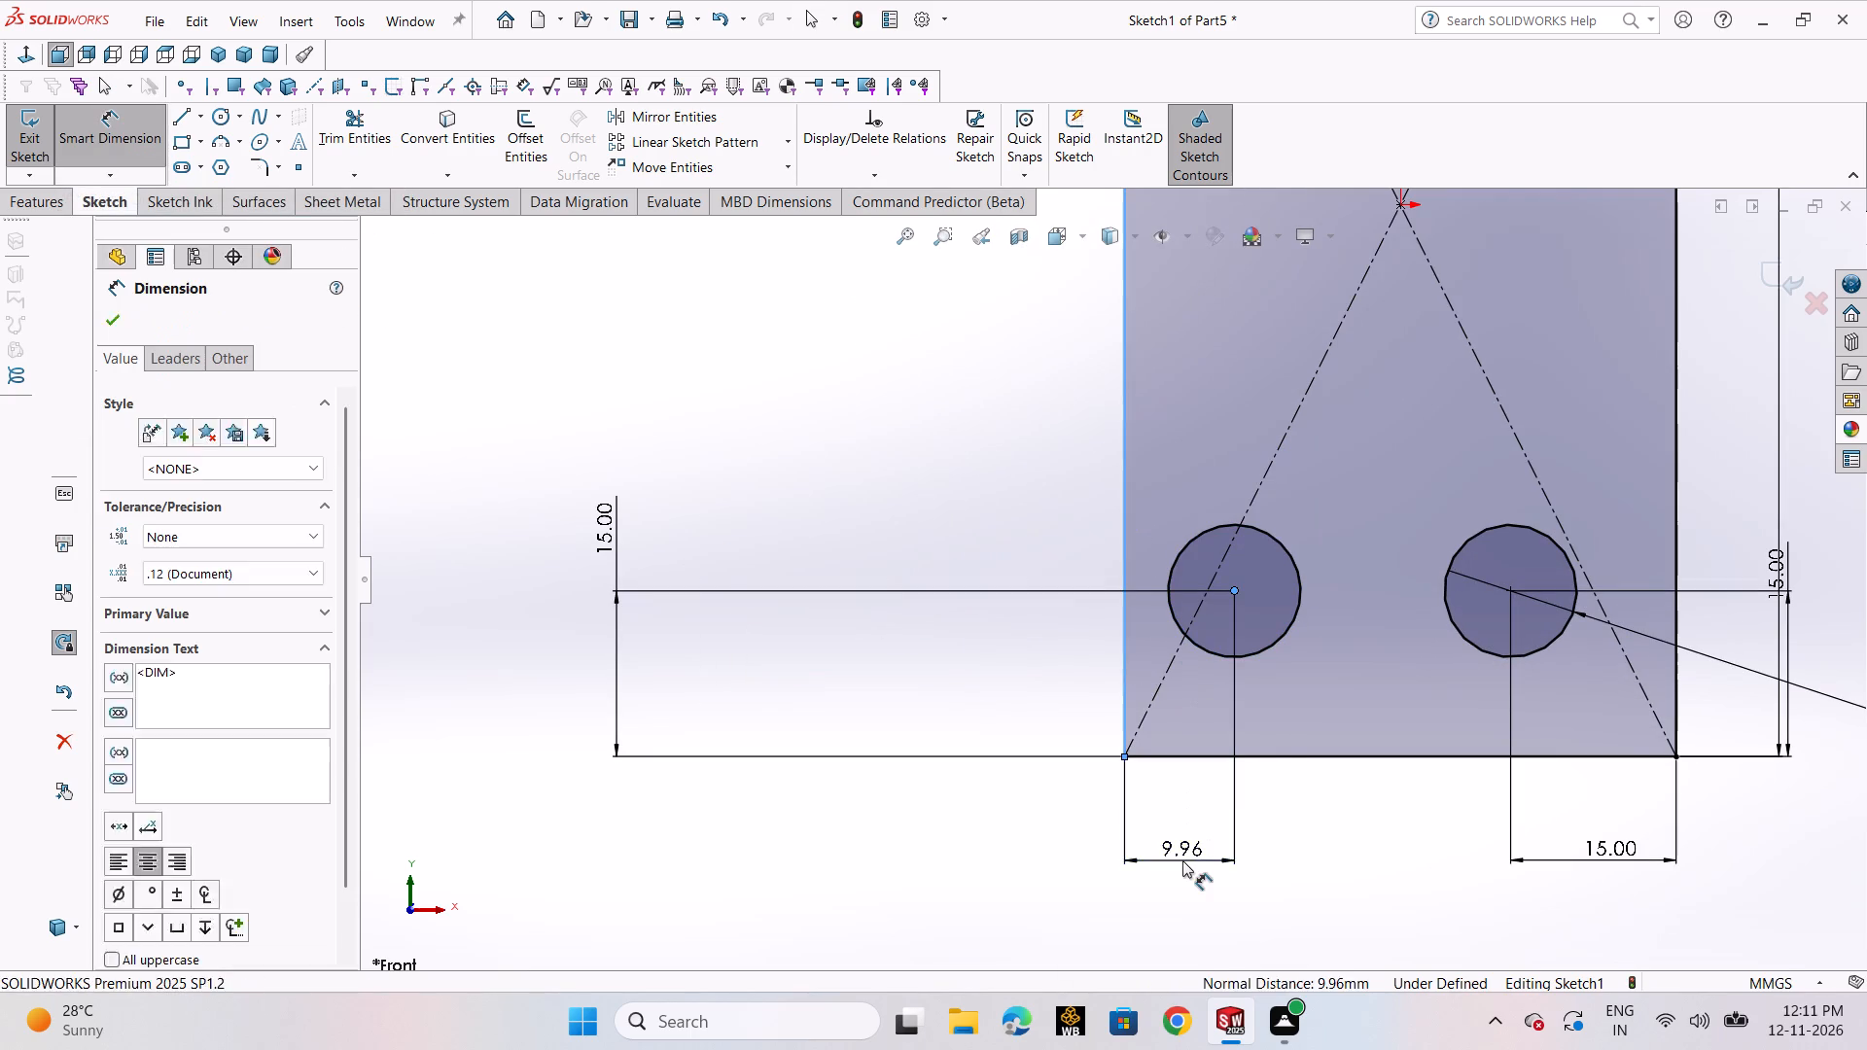
pyautogui.write('15')
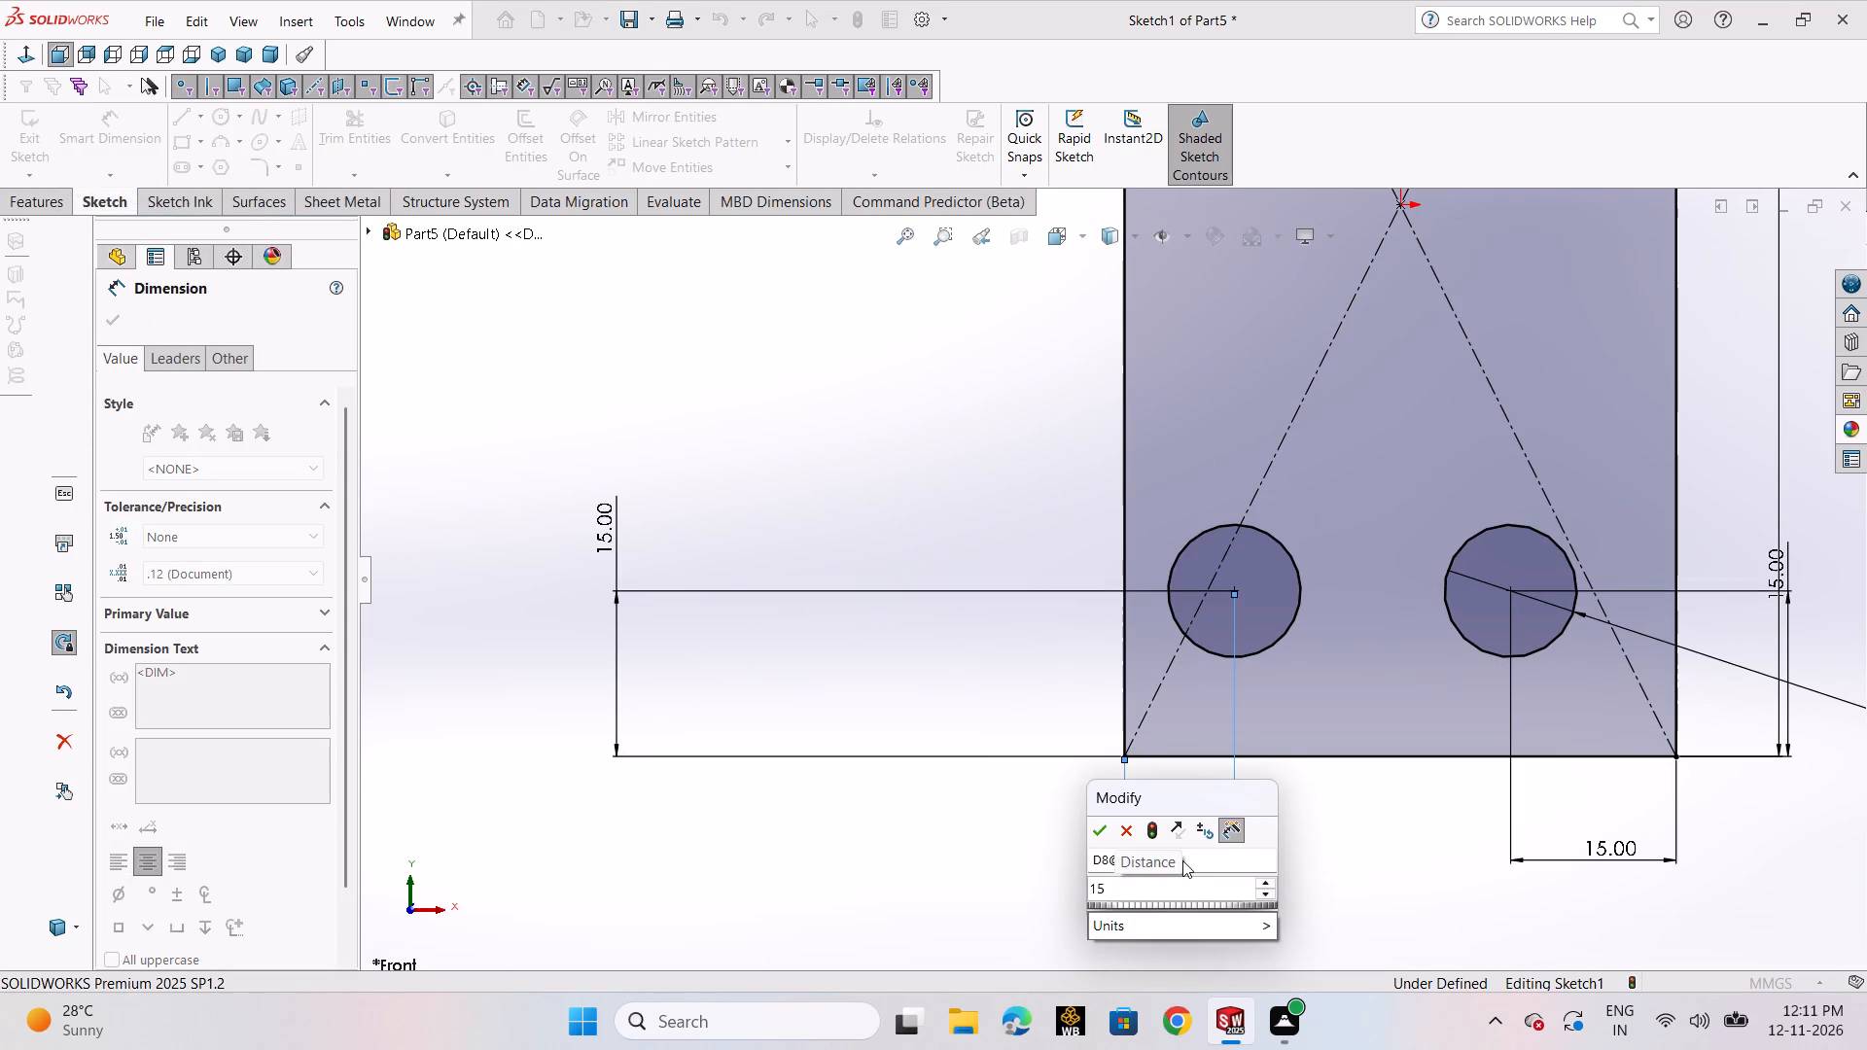
pyautogui.press('Return')
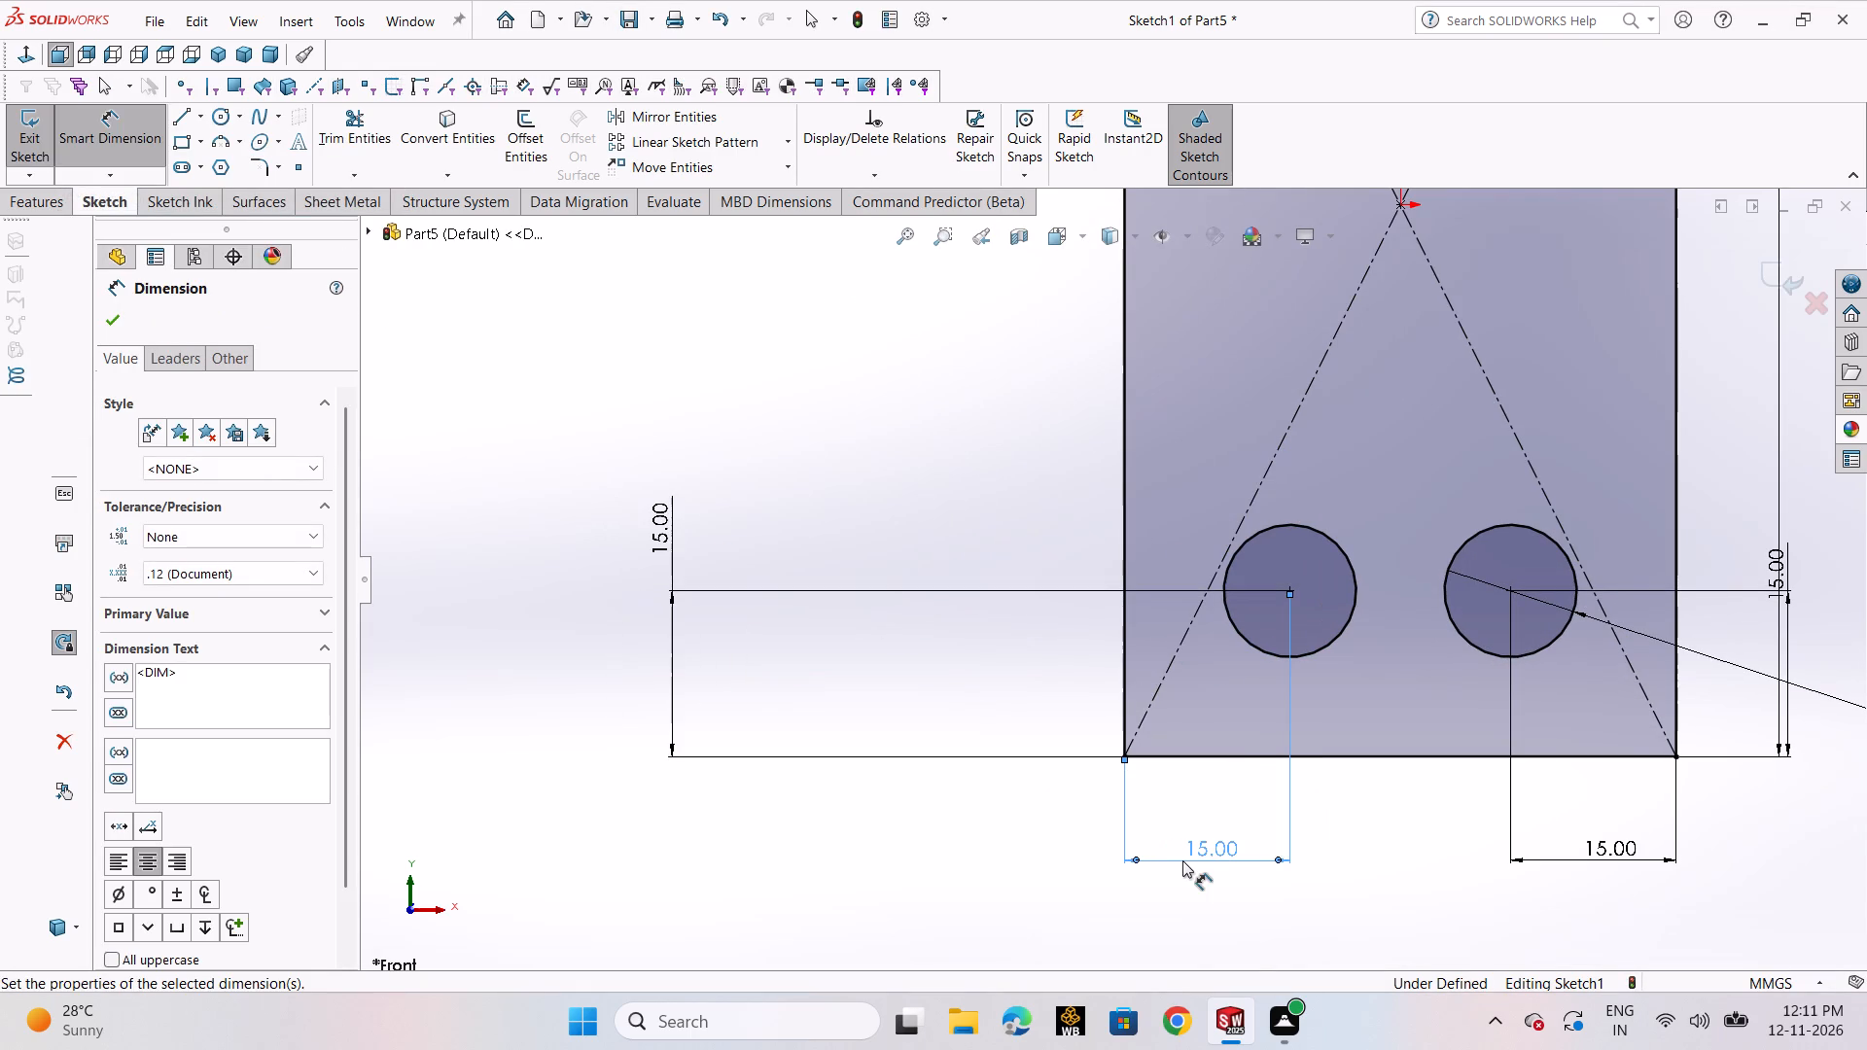
pyautogui.click(119, 328)
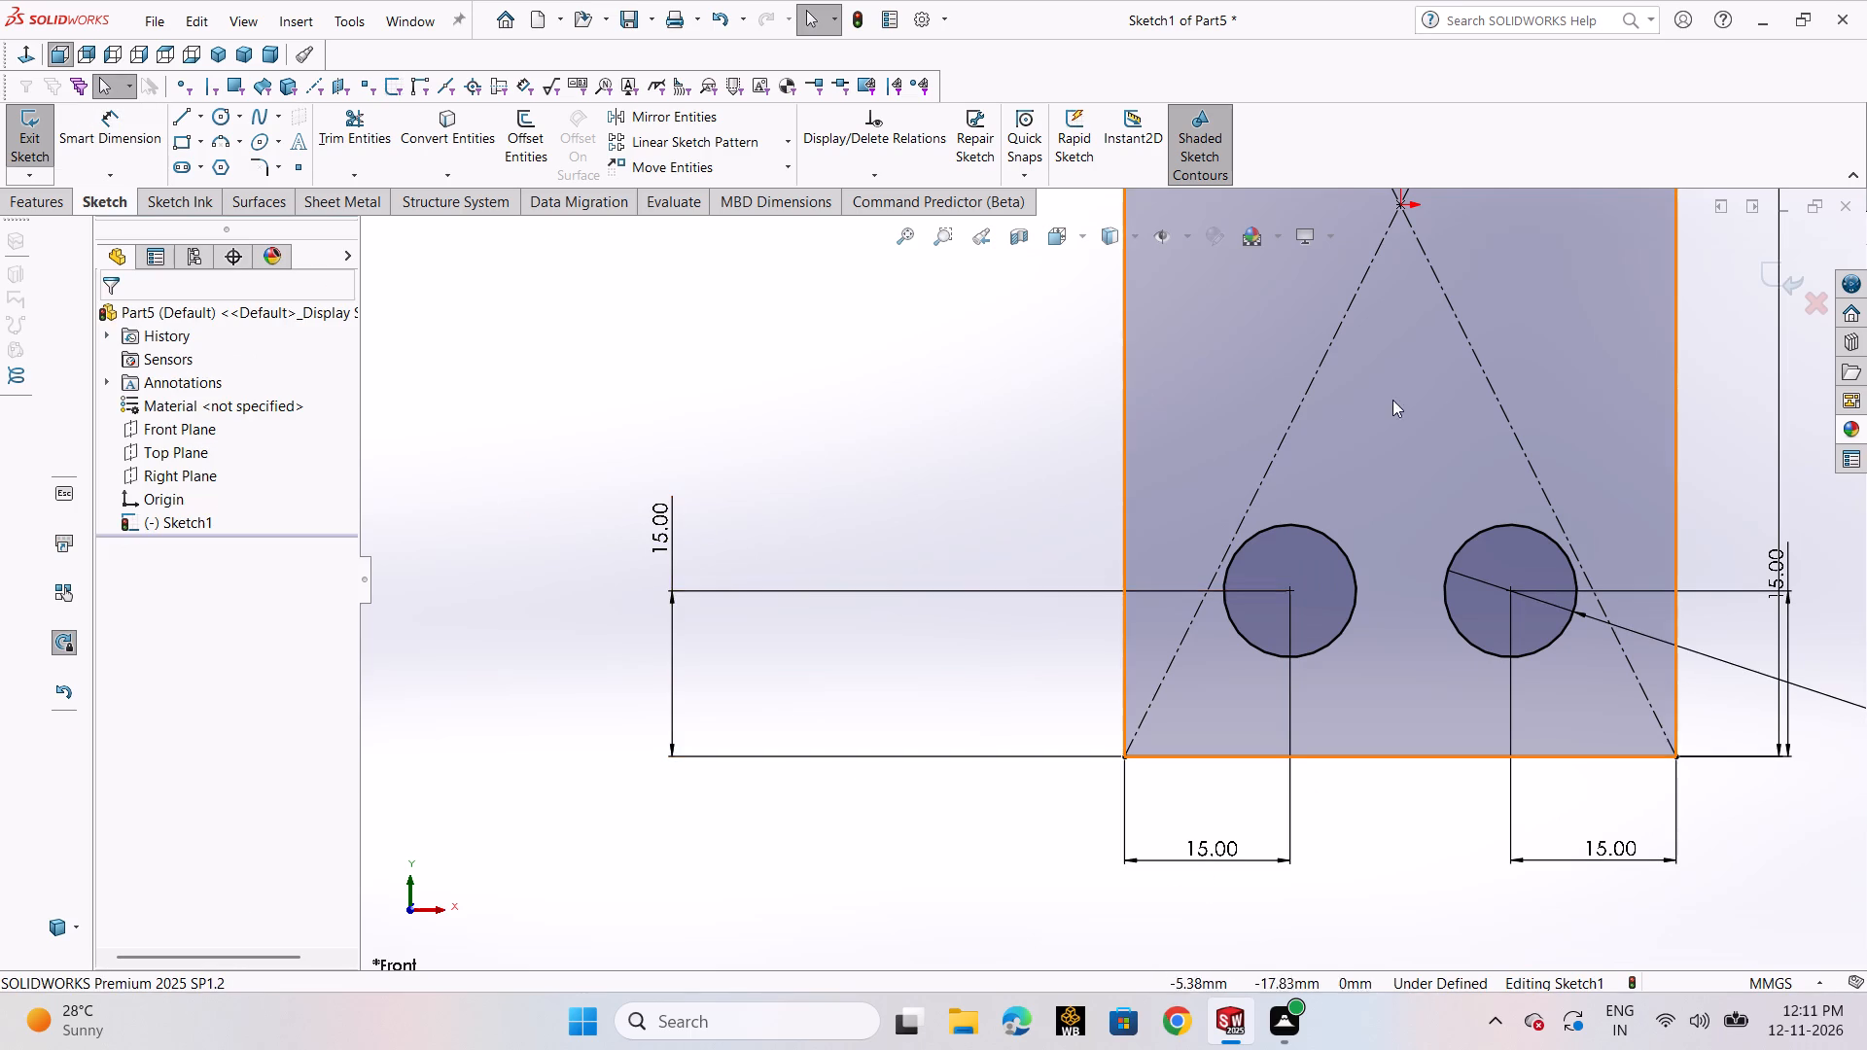
# Sketch a circle of radius 35 mm centred on the origin.
pyautogui.scroll(4, 1427, 383)
pyautogui.scroll(-2, 1296, 361)
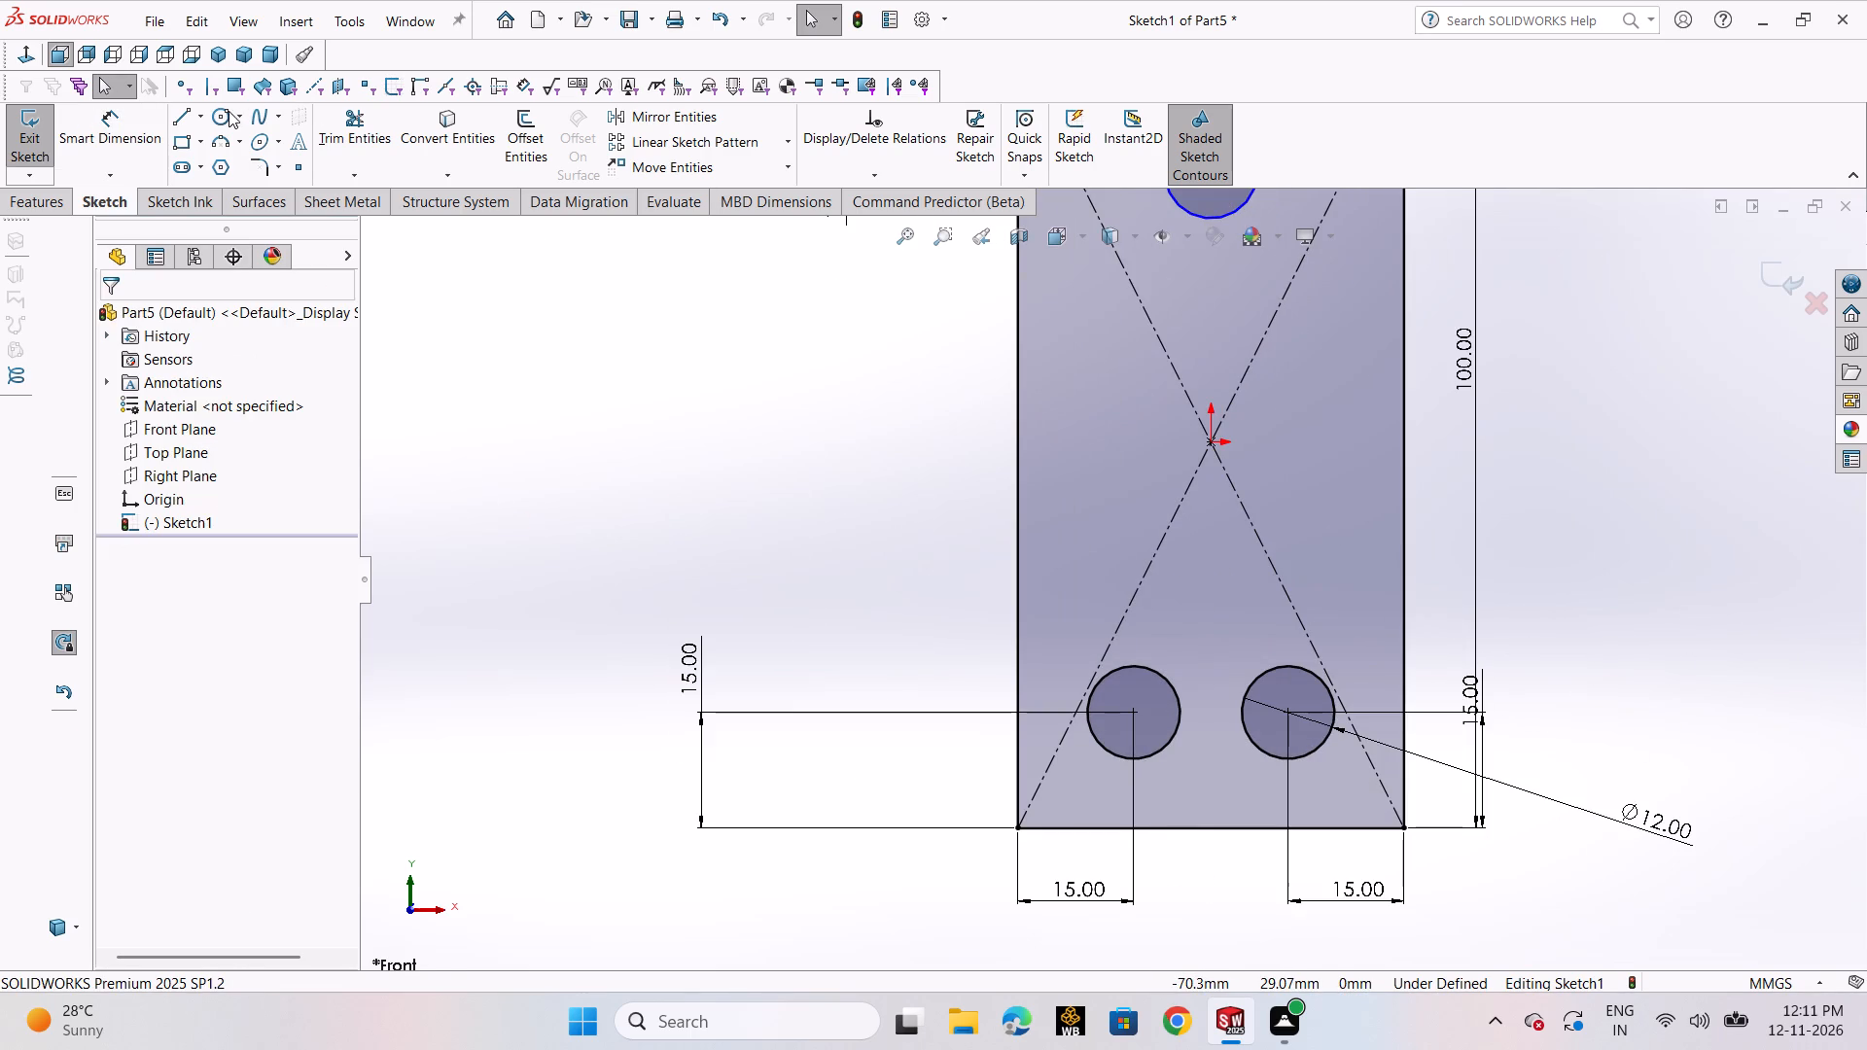
pyautogui.click(221, 118)
pyautogui.click(229, 149)
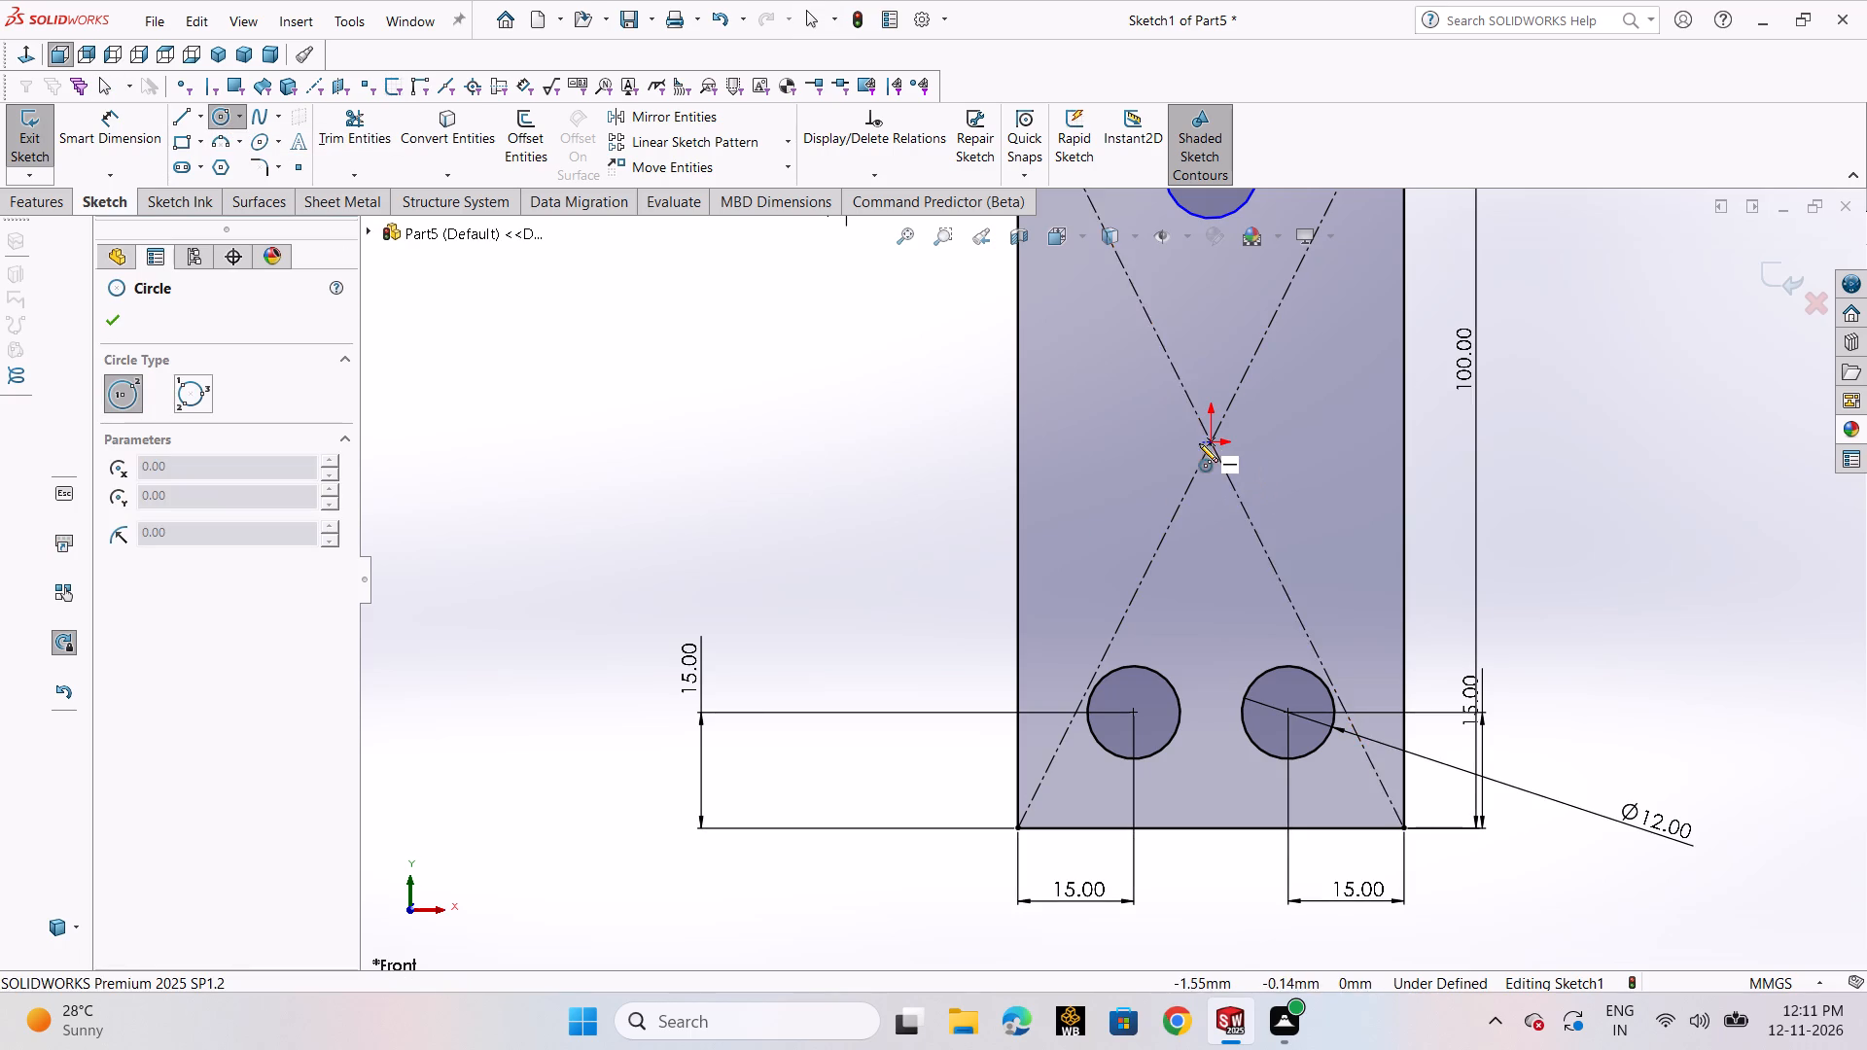
pyautogui.click(1210, 440)
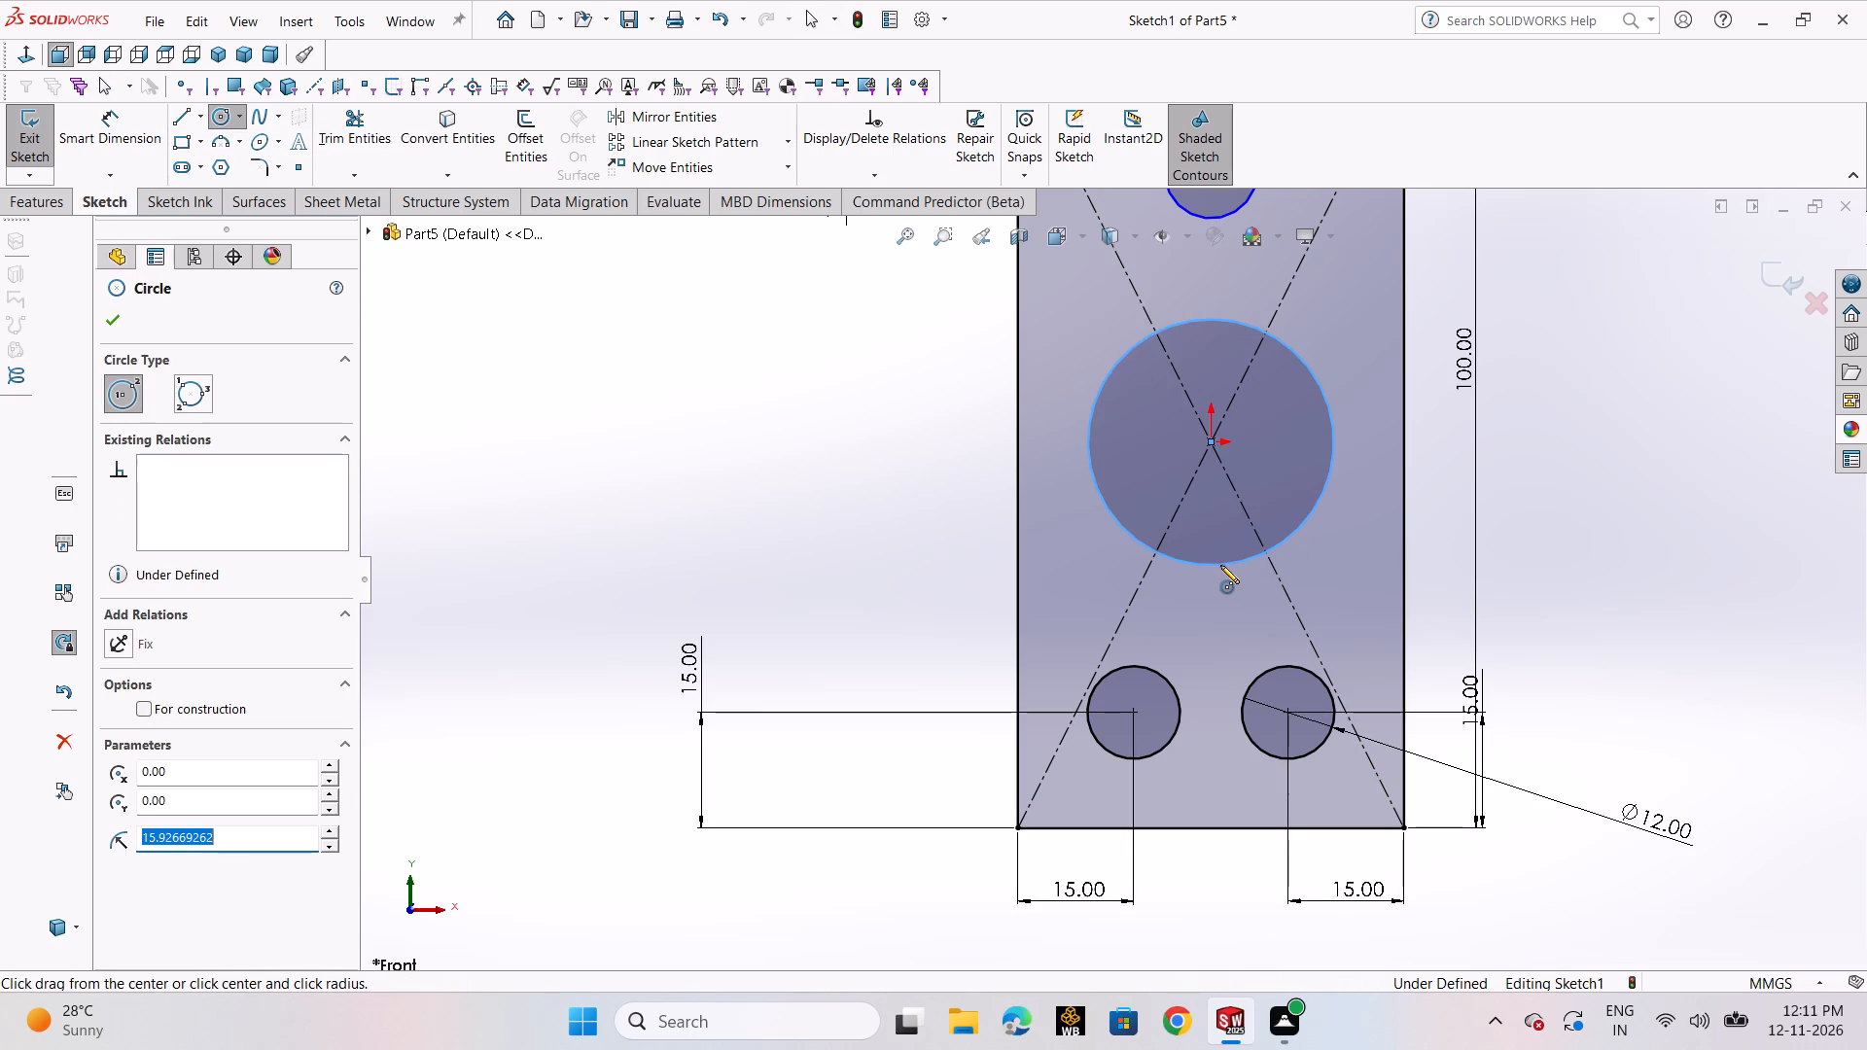
pyautogui.write('35')
pyautogui.press('Return')
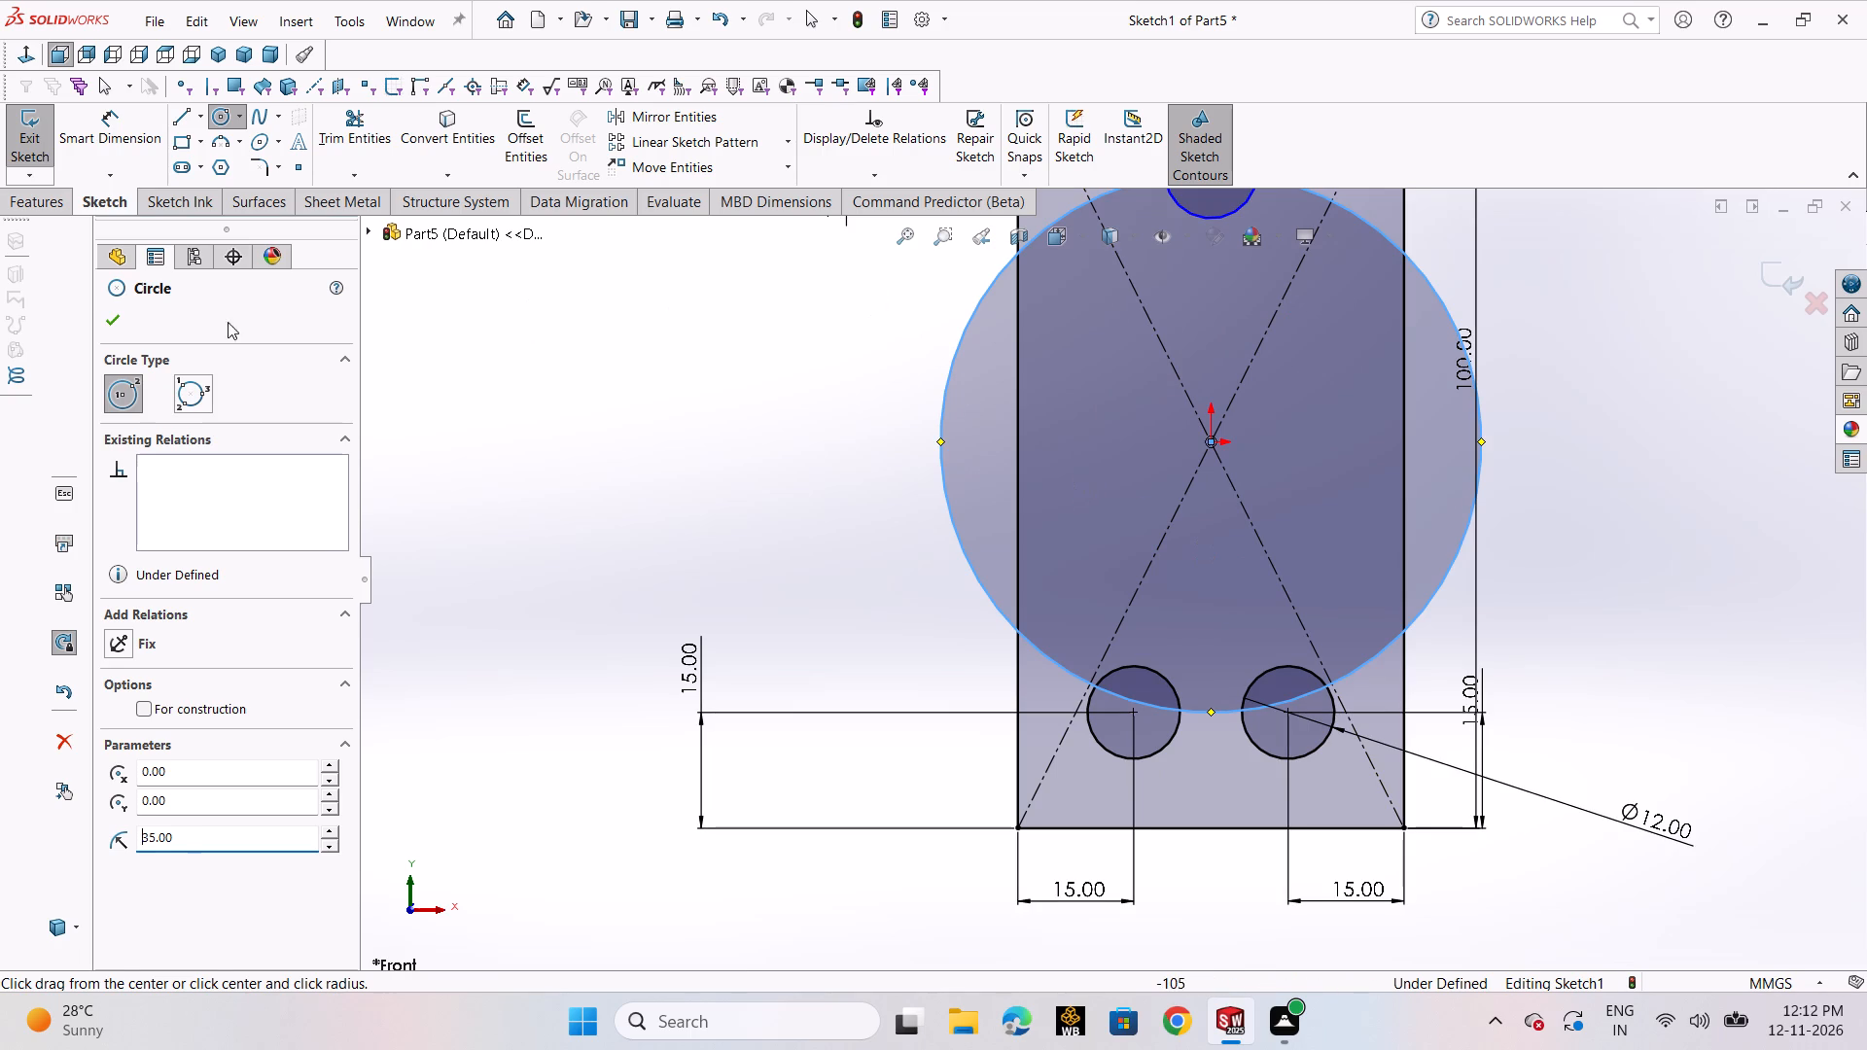
pyautogui.click(110, 319)
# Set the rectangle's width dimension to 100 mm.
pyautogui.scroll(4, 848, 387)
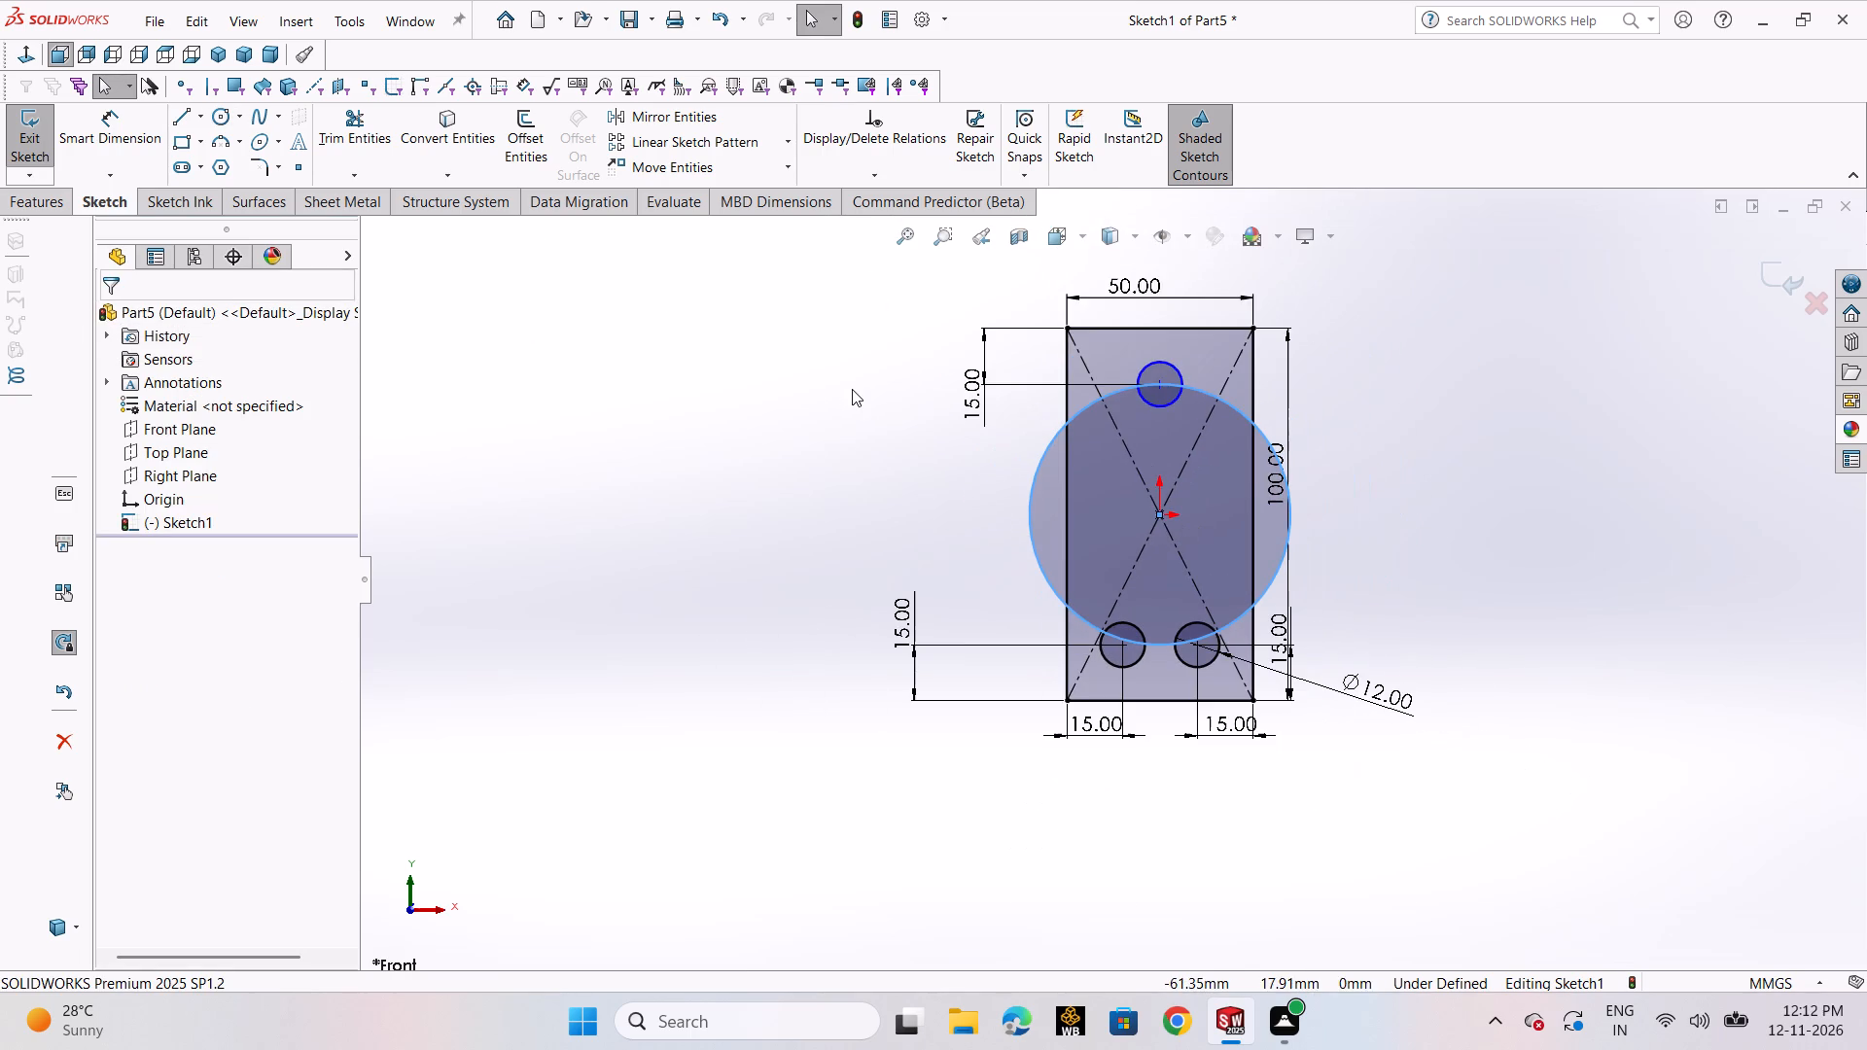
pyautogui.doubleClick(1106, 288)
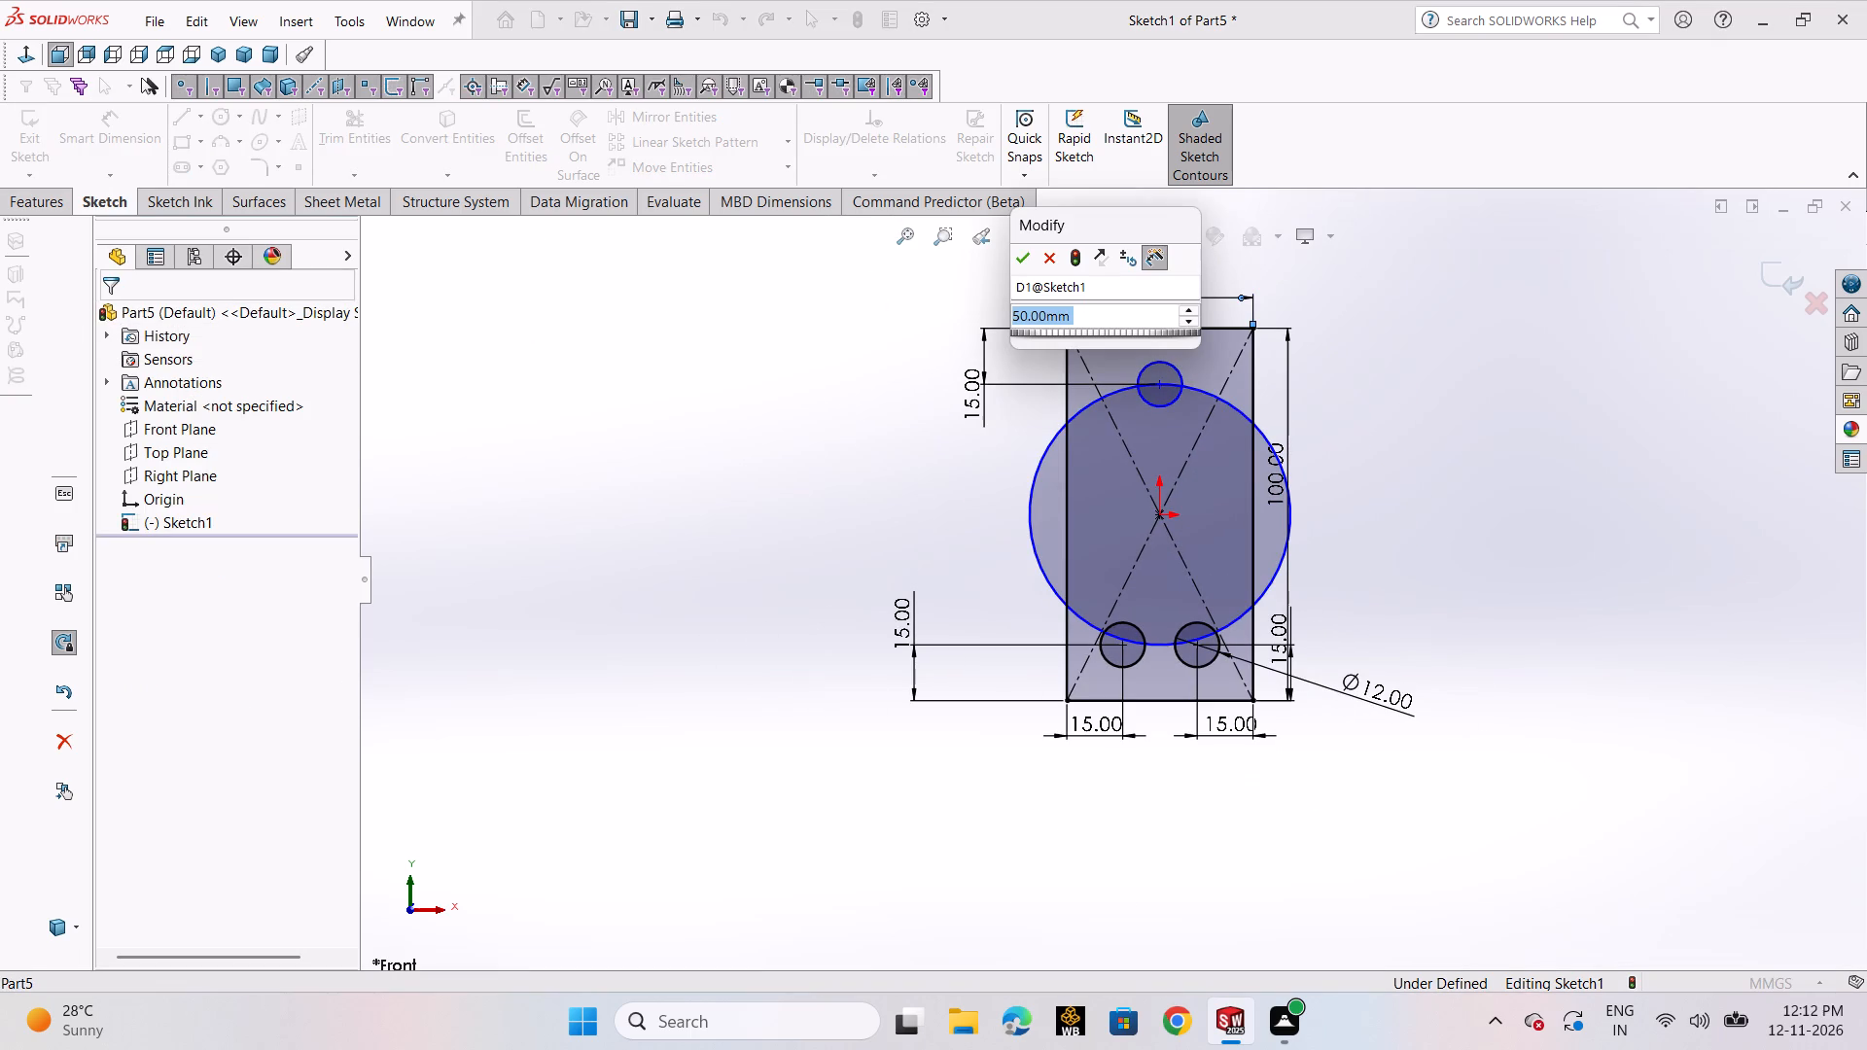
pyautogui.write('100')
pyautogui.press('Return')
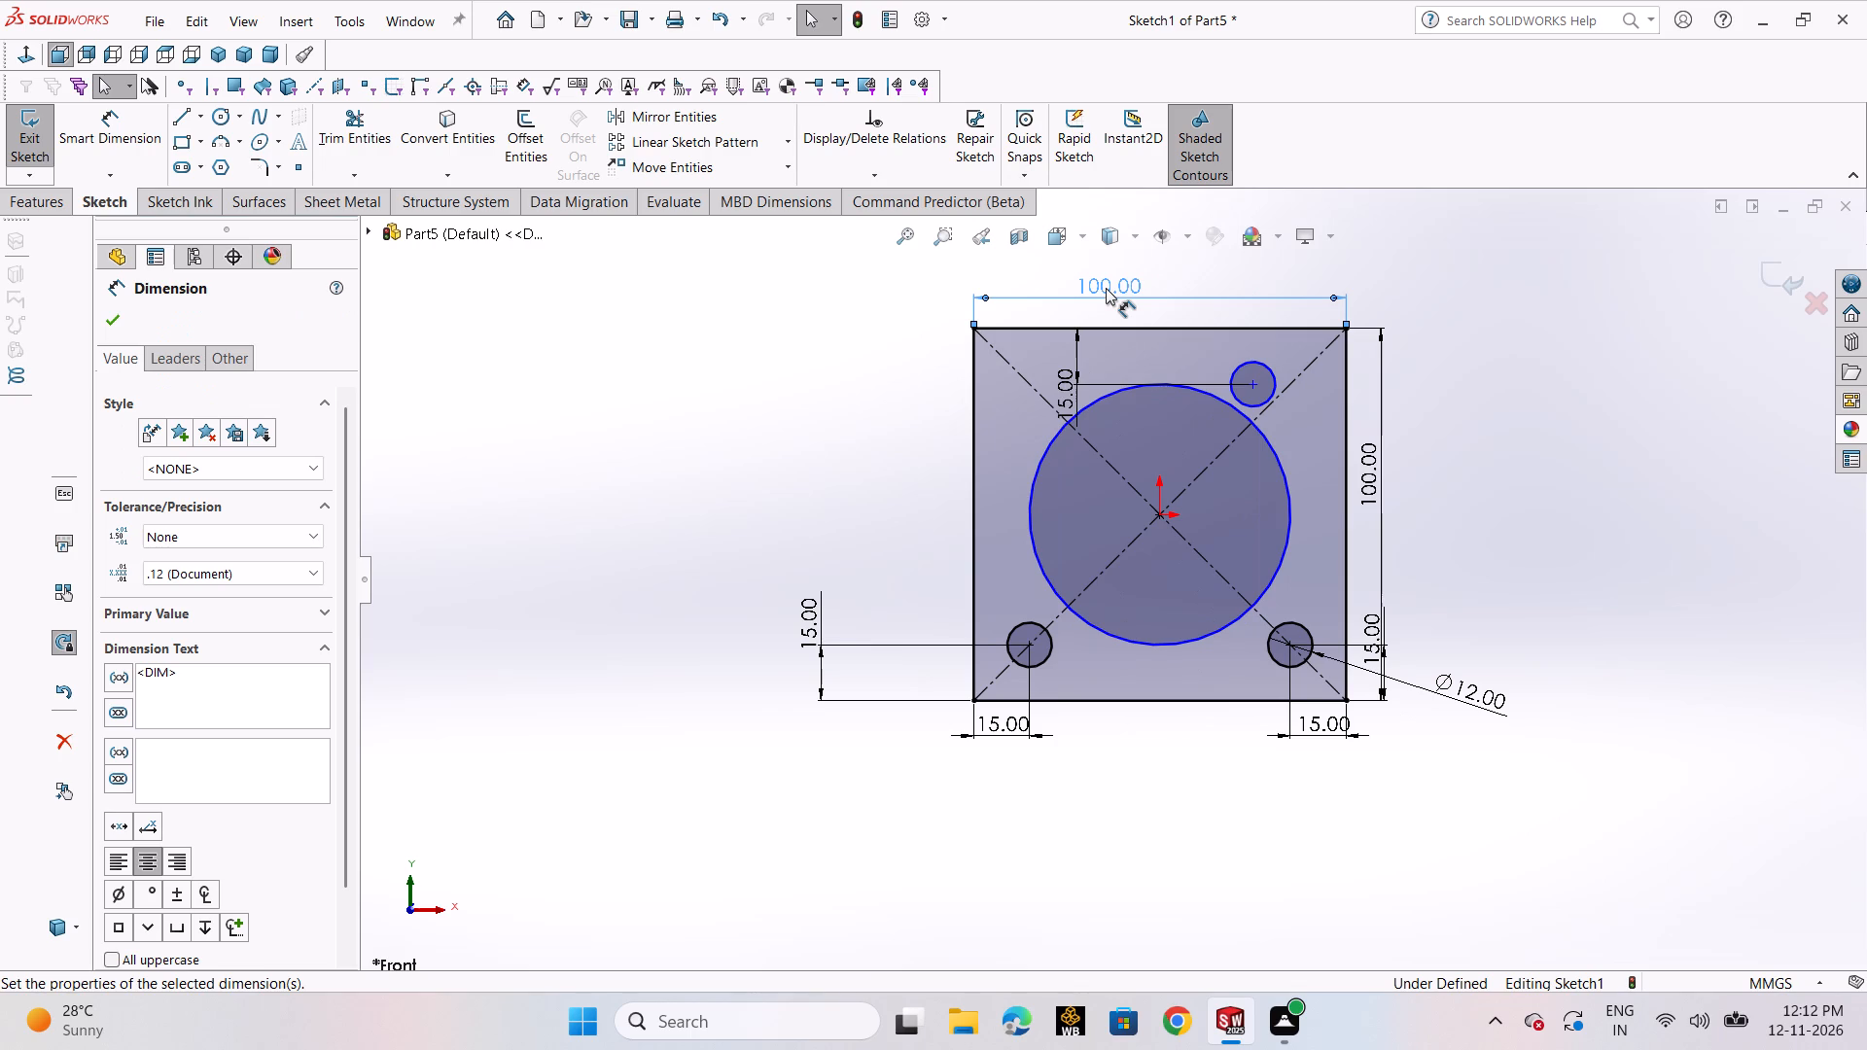
# Set the rectangle's width to 150 mm and its height to 200 mm.
pyautogui.doubleClick(1106, 288)
pyautogui.write('150')
pyautogui.press('Return')
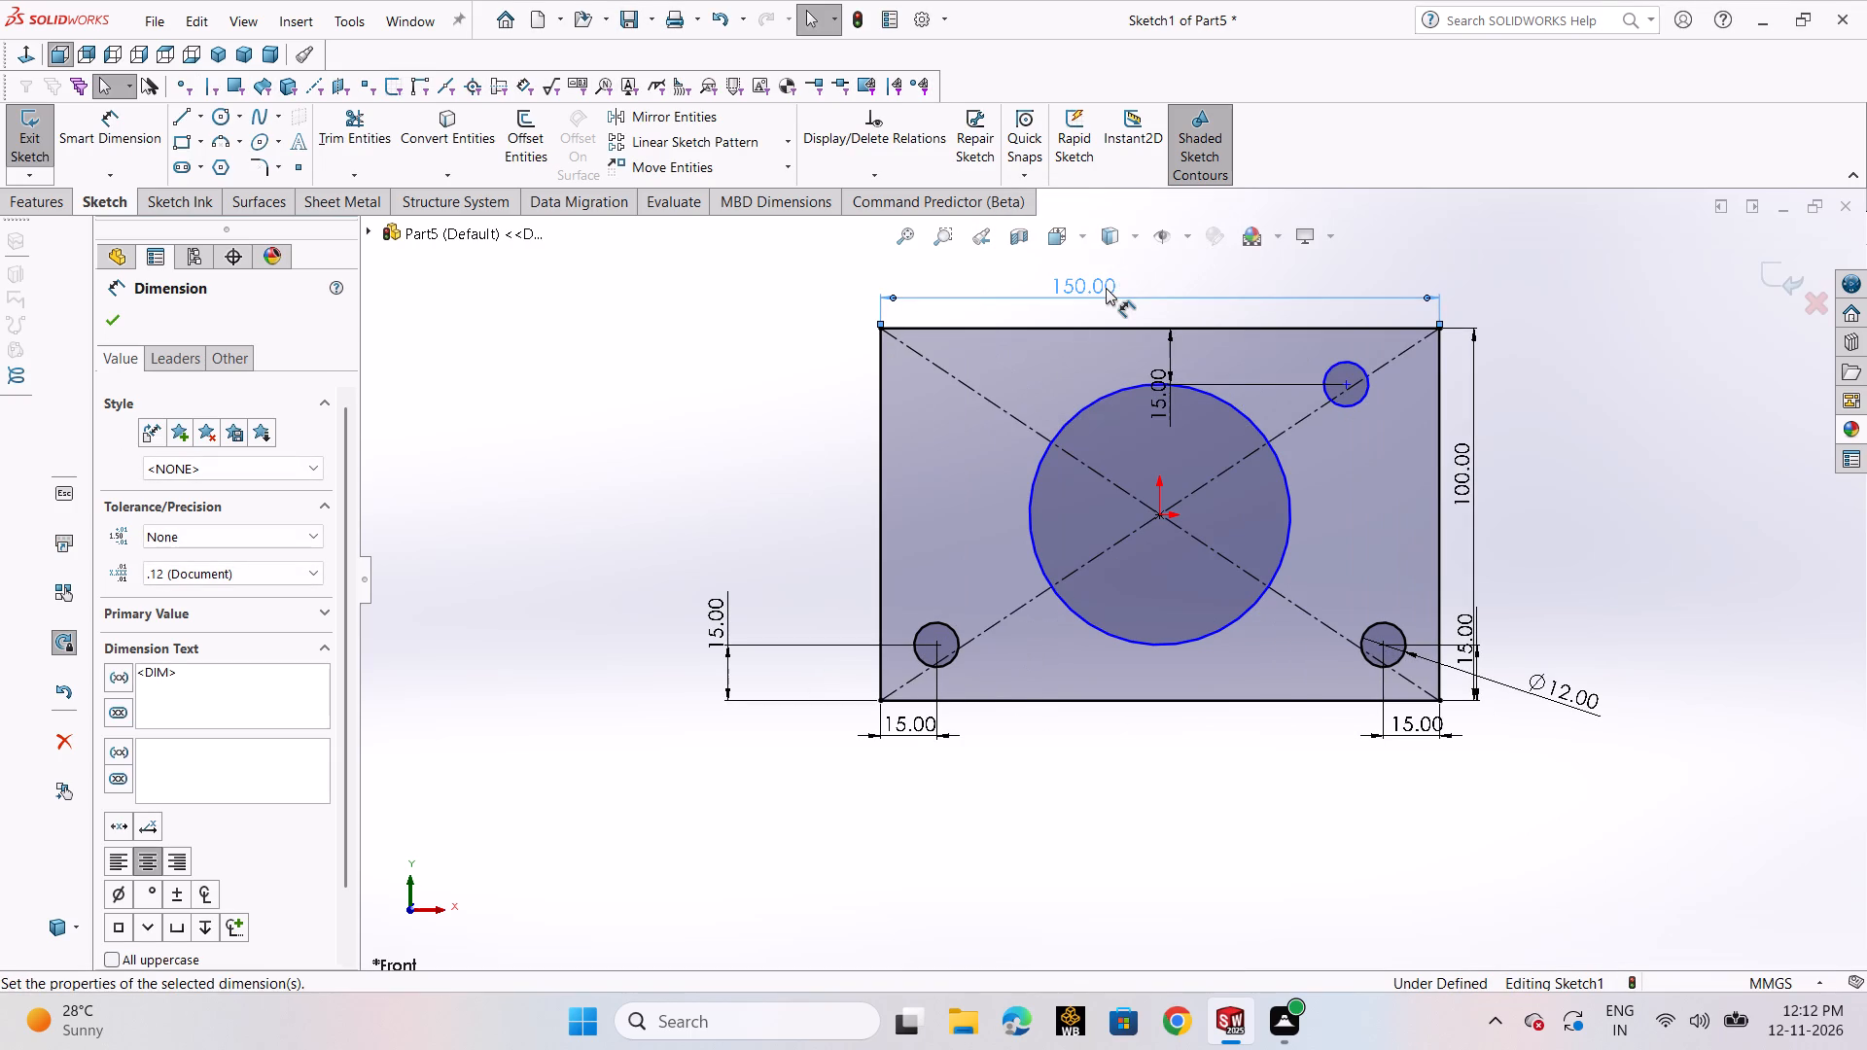
pyautogui.doubleClick(1466, 488)
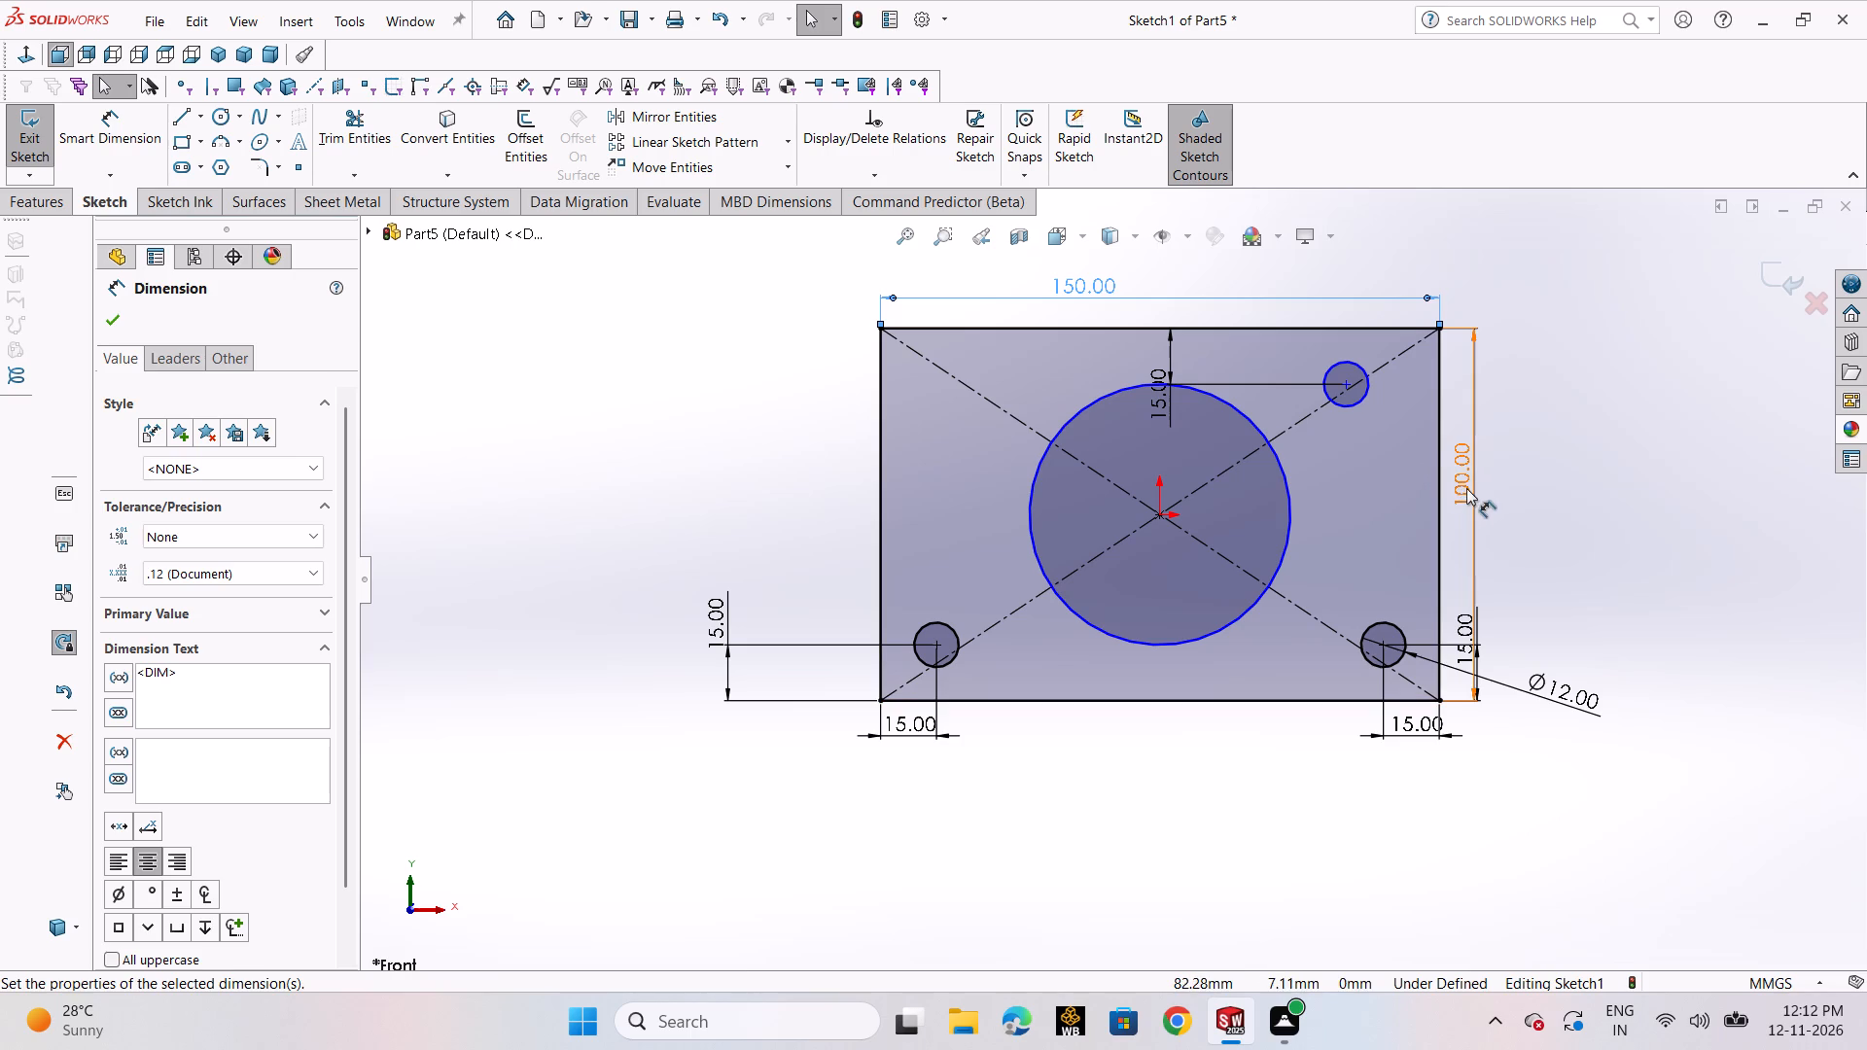
pyautogui.write('200')
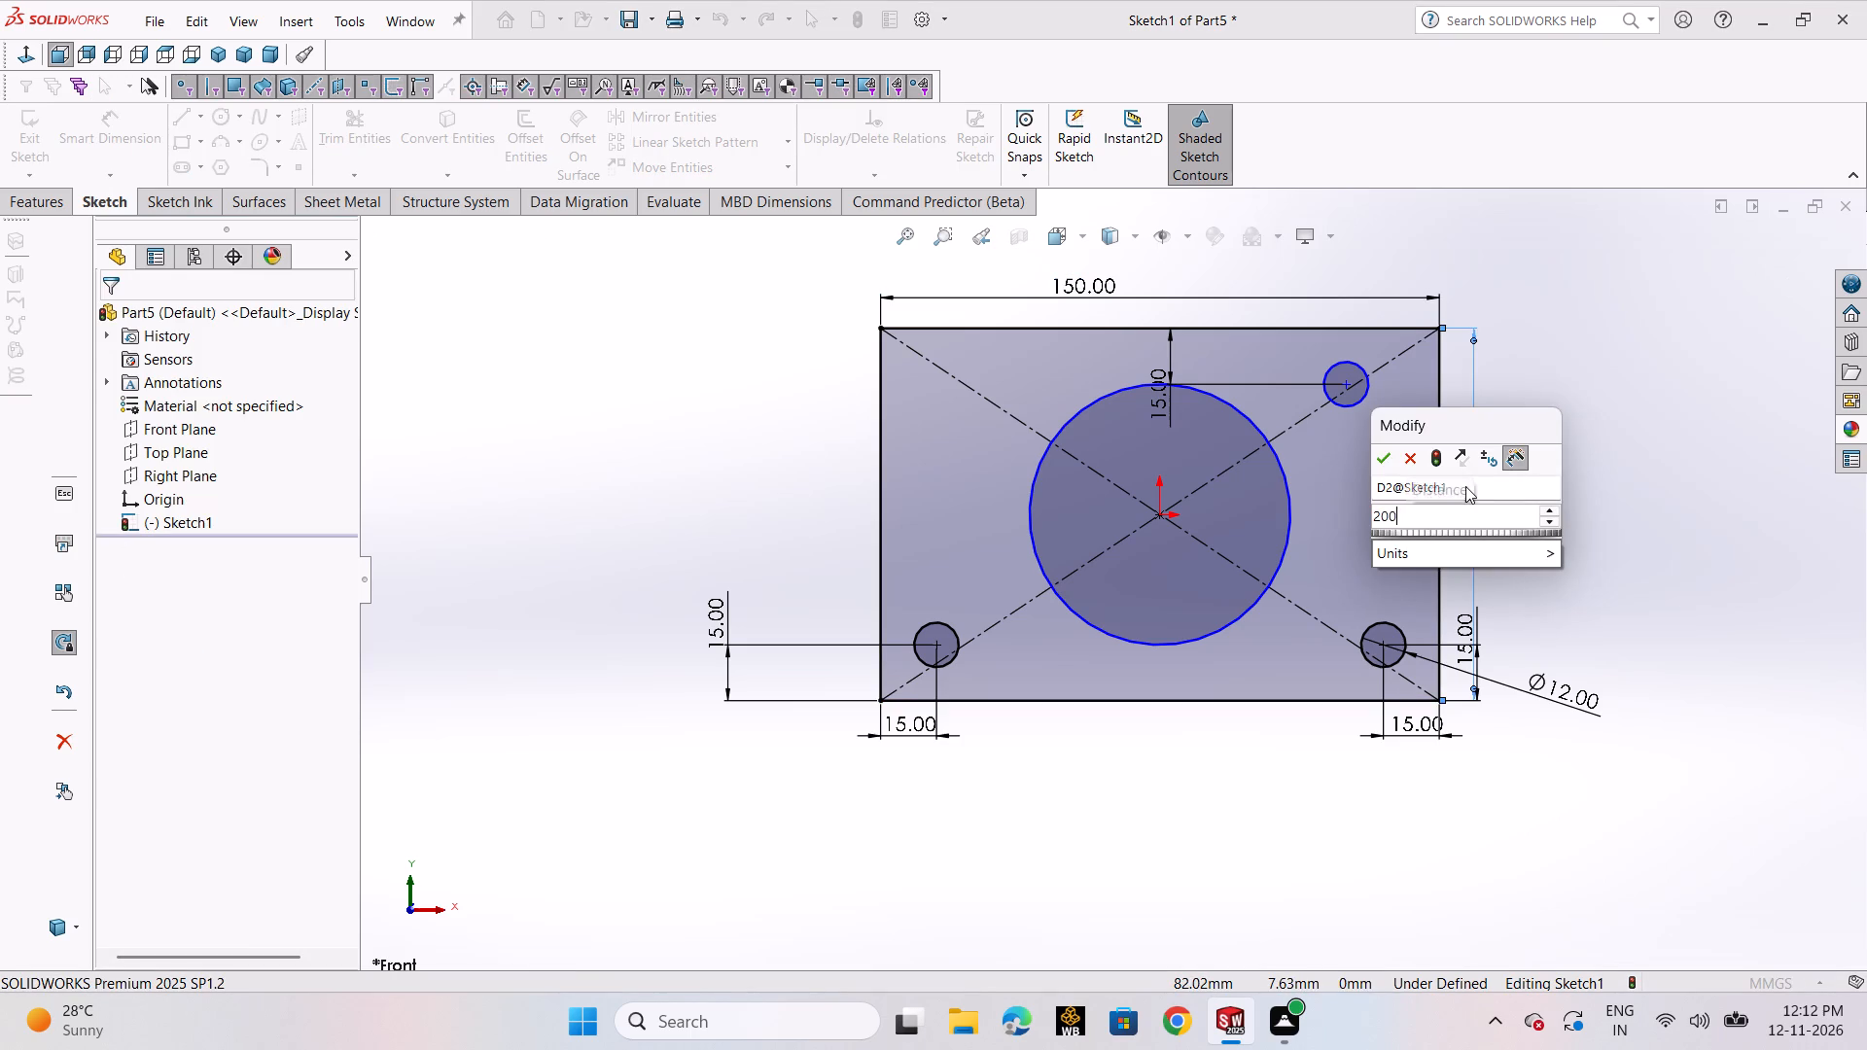
pyautogui.press('Return')
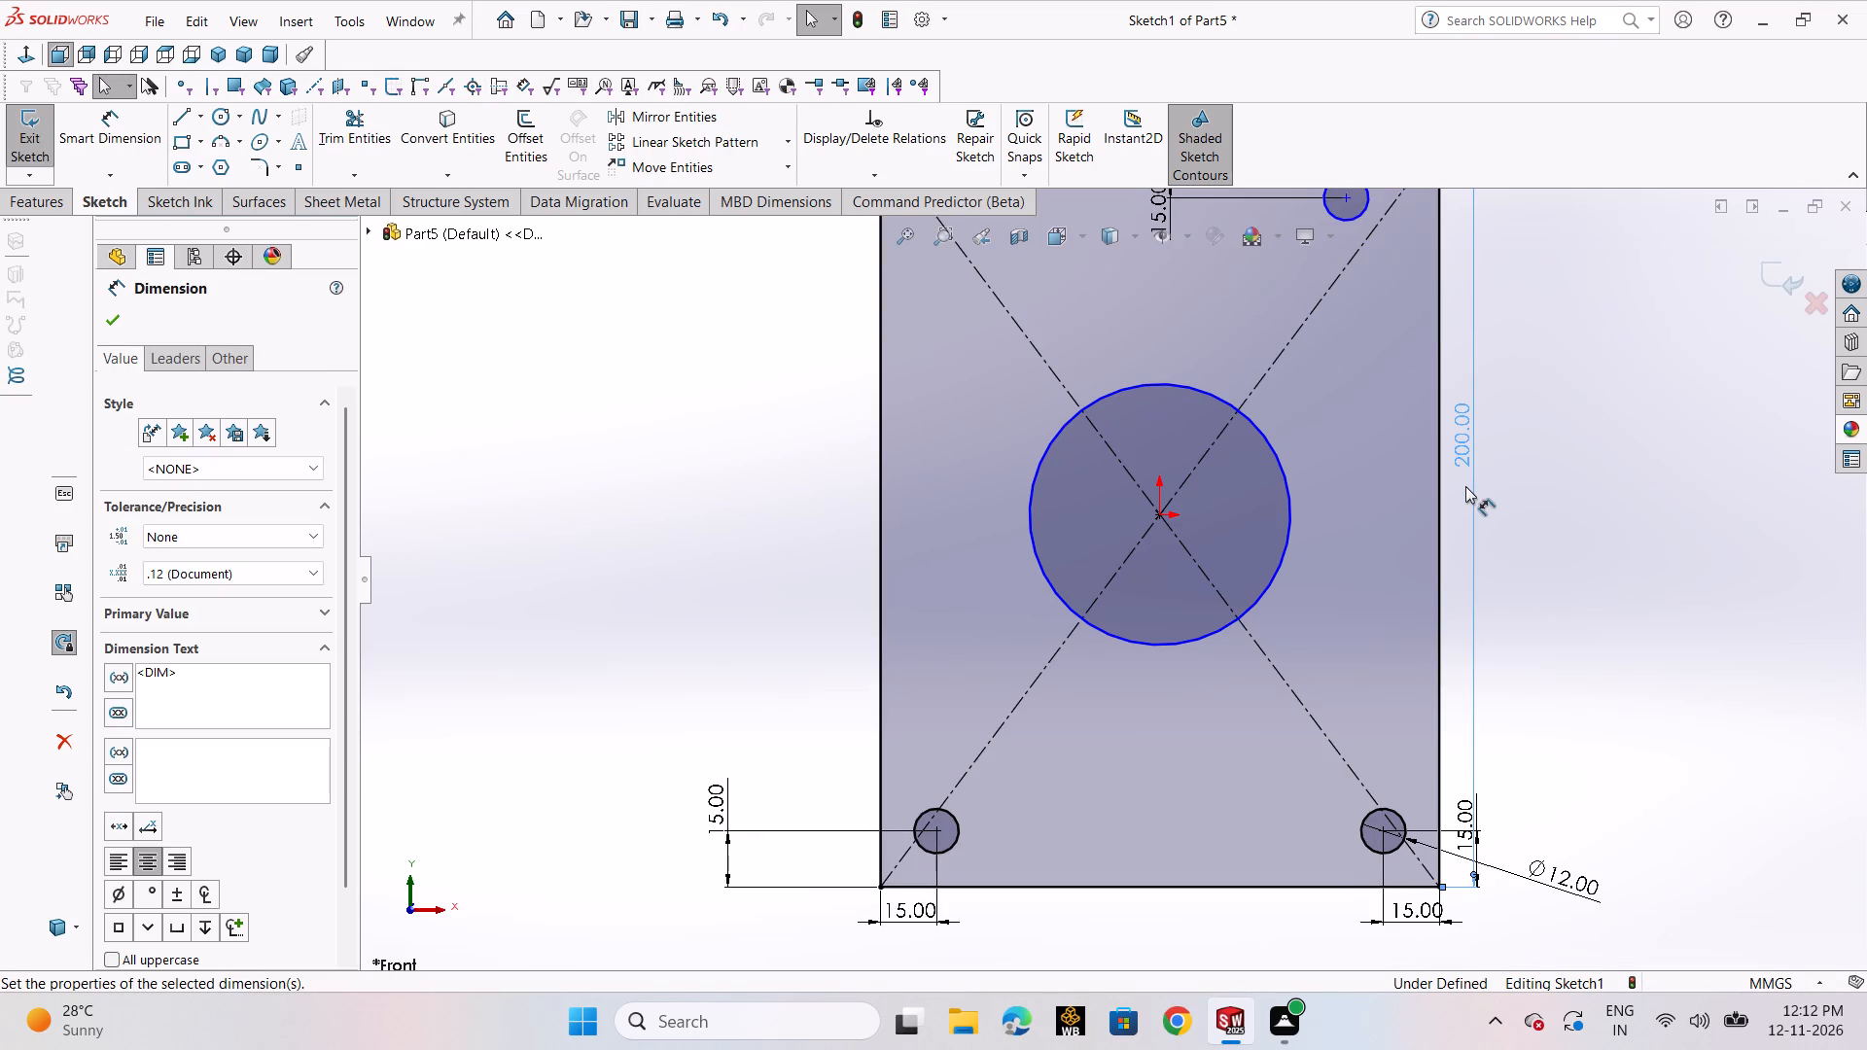
# Add a vertical relation between the upper small circle's centre and the origin.
pyautogui.scroll(4, 1386, 535)
pyautogui.scroll(-1, 1386, 535)
pyautogui.scroll(1, 1386, 535)
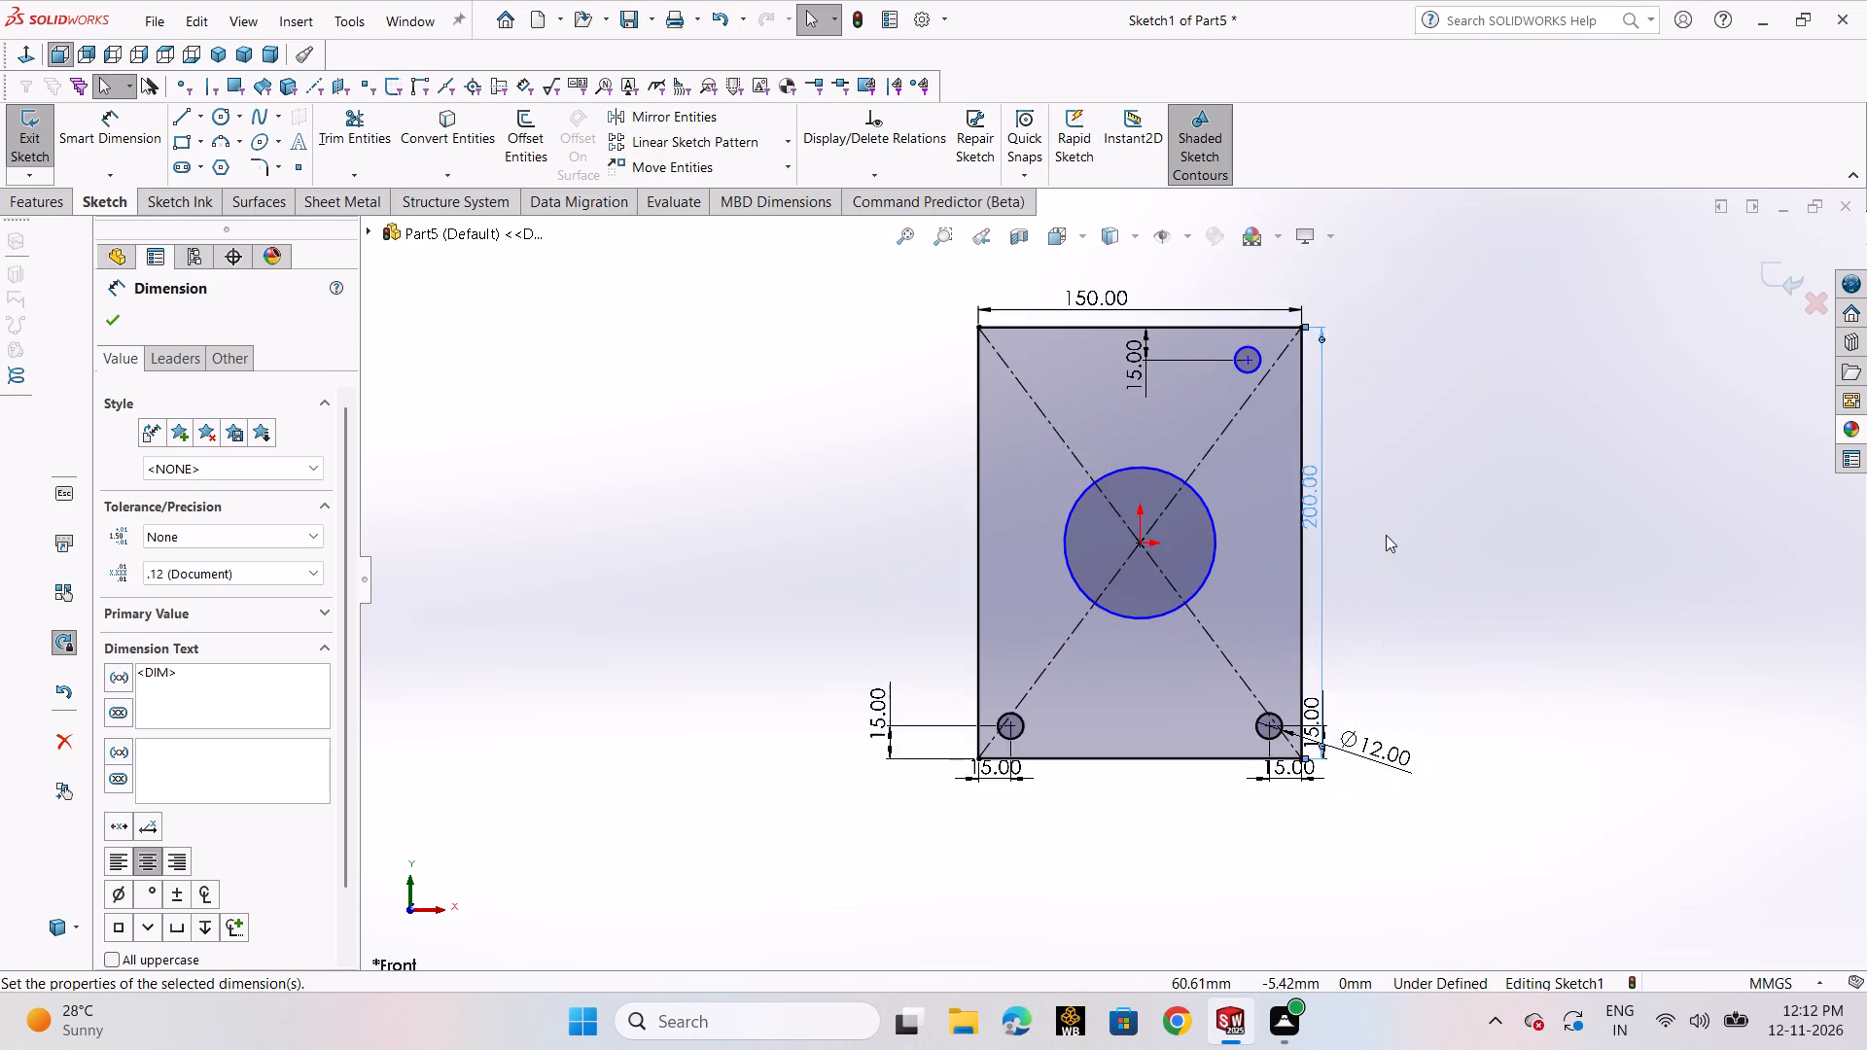
pyautogui.scroll(2, 1194, 542)
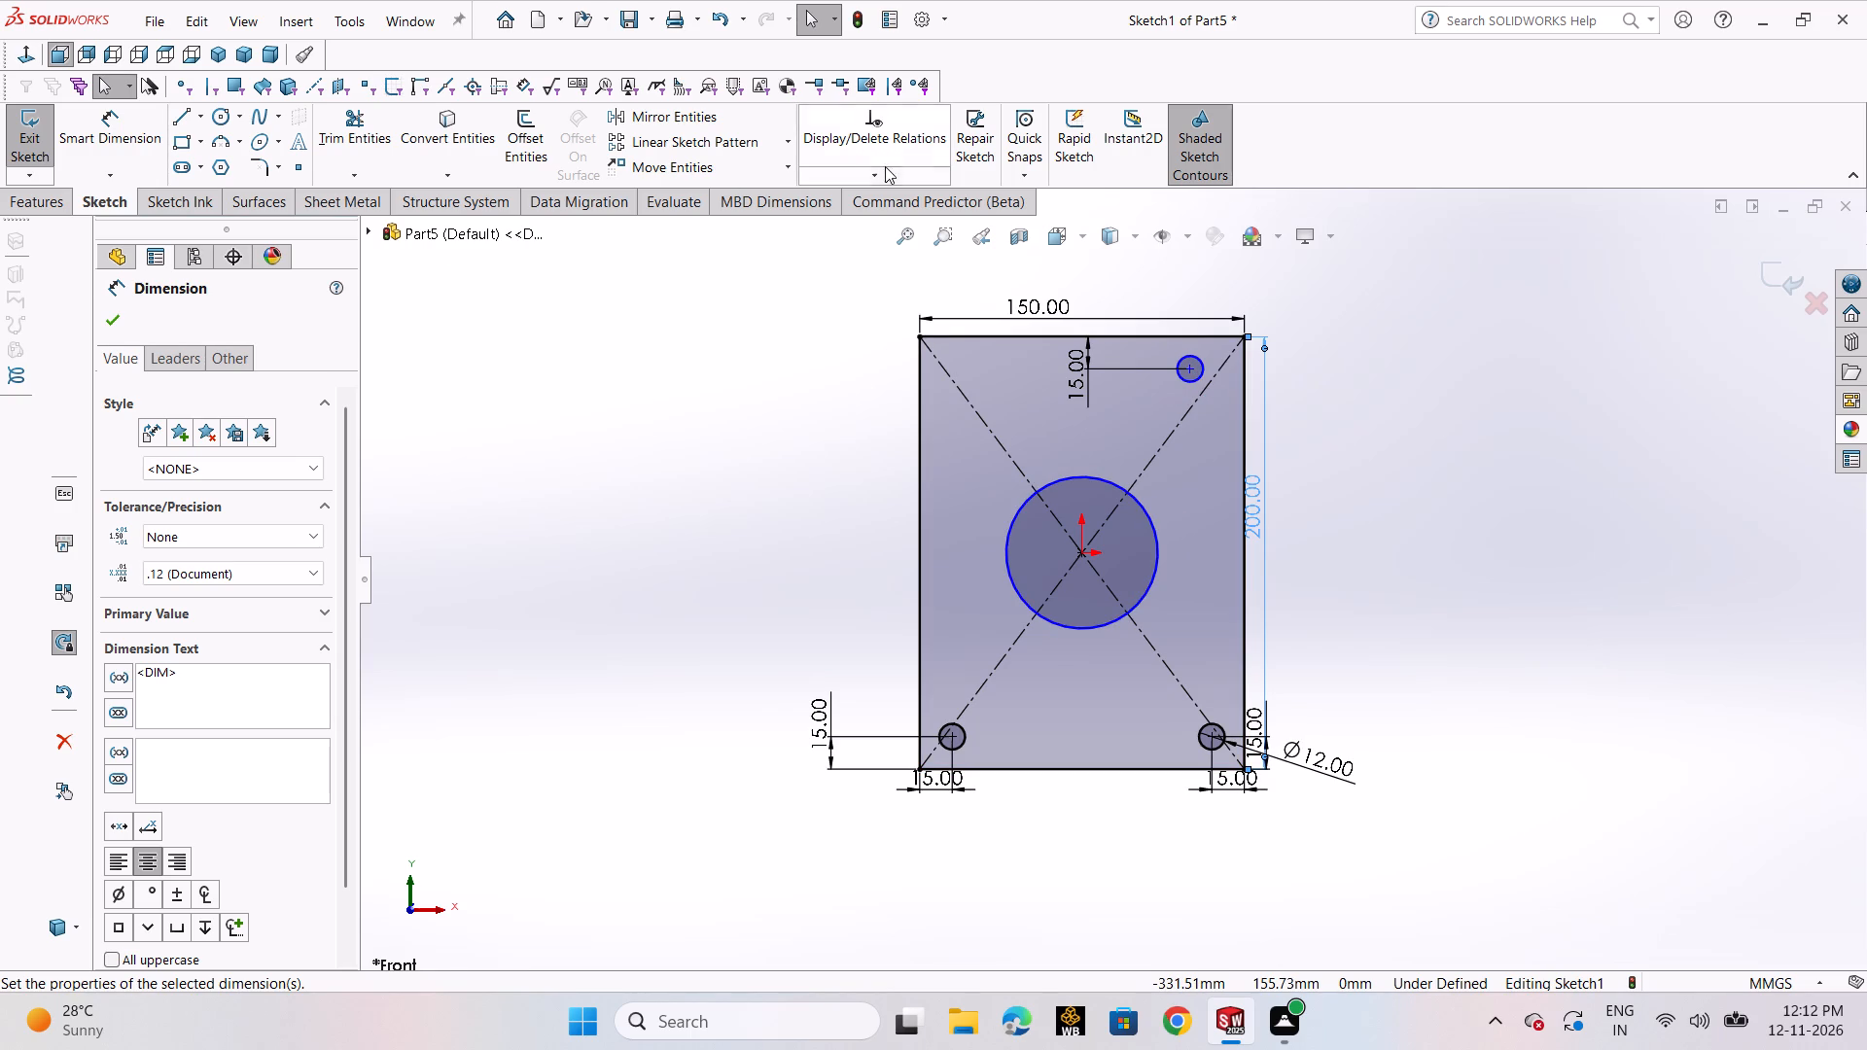
pyautogui.click(883, 173)
pyautogui.click(884, 222)
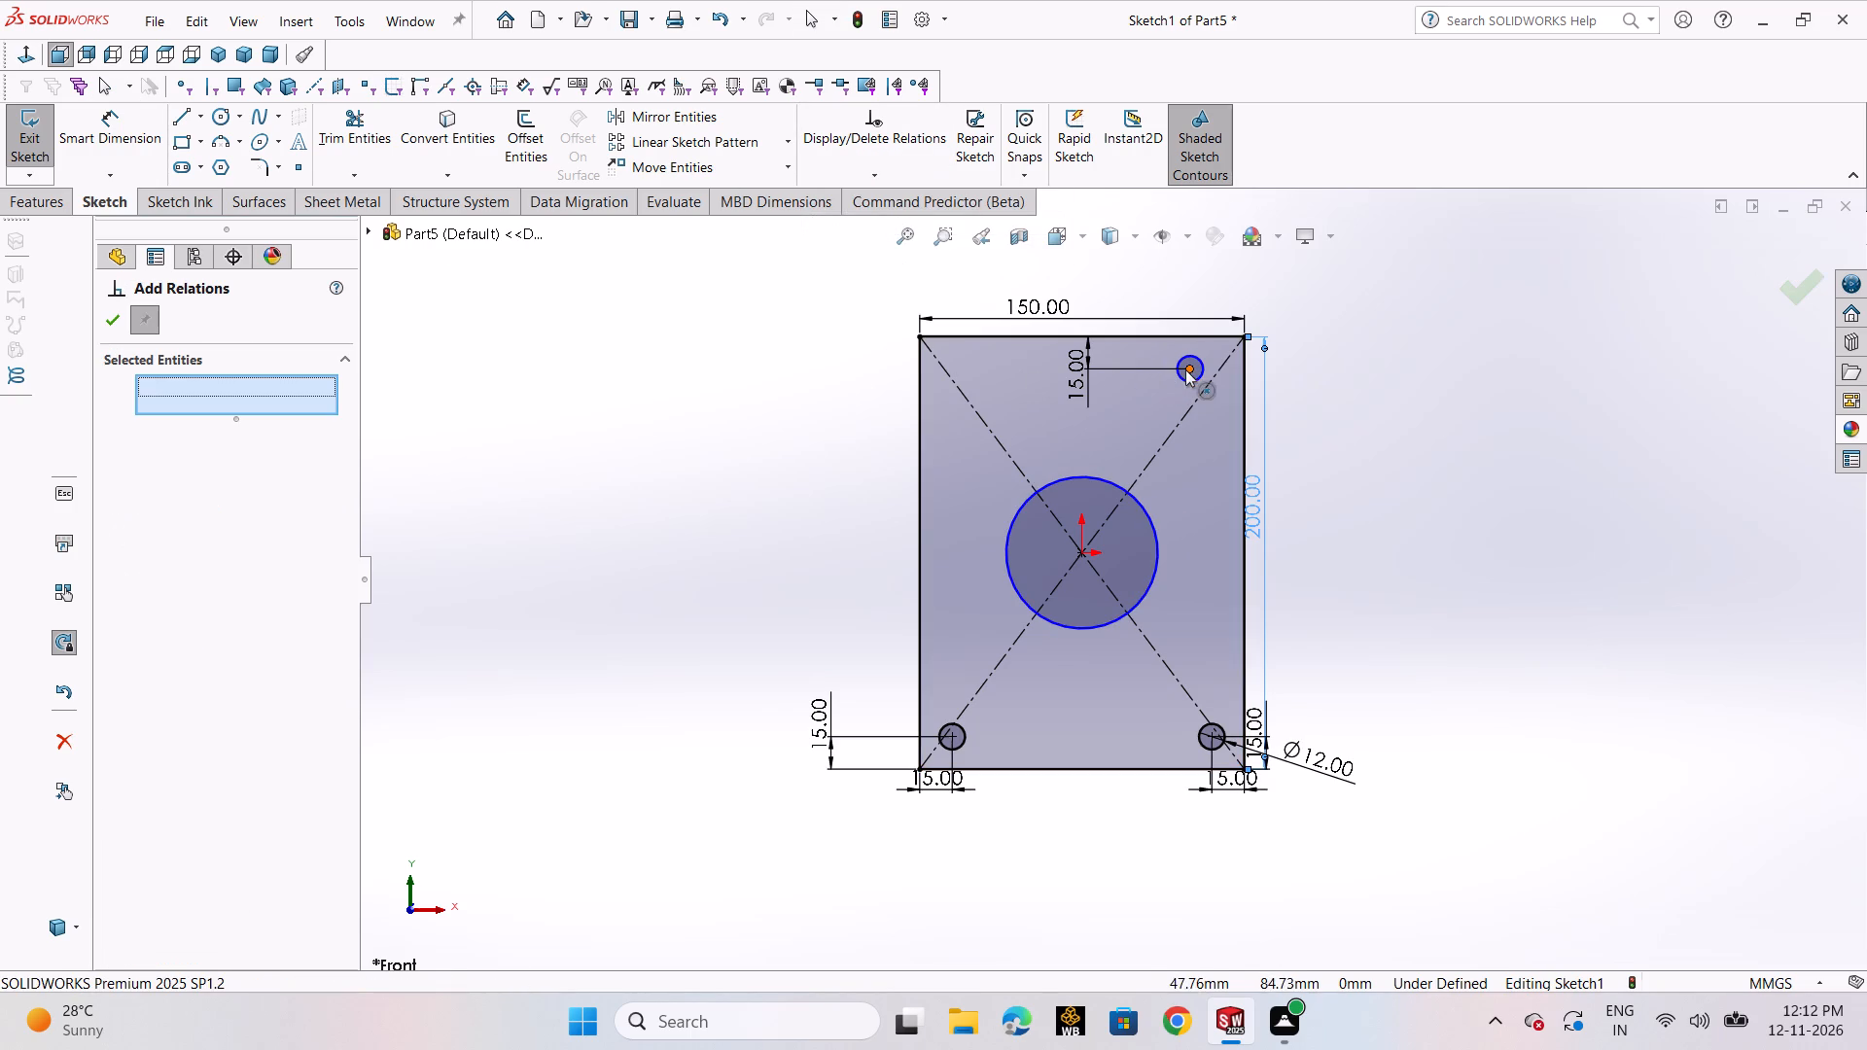
pyautogui.click(1185, 369)
pyautogui.click(1084, 550)
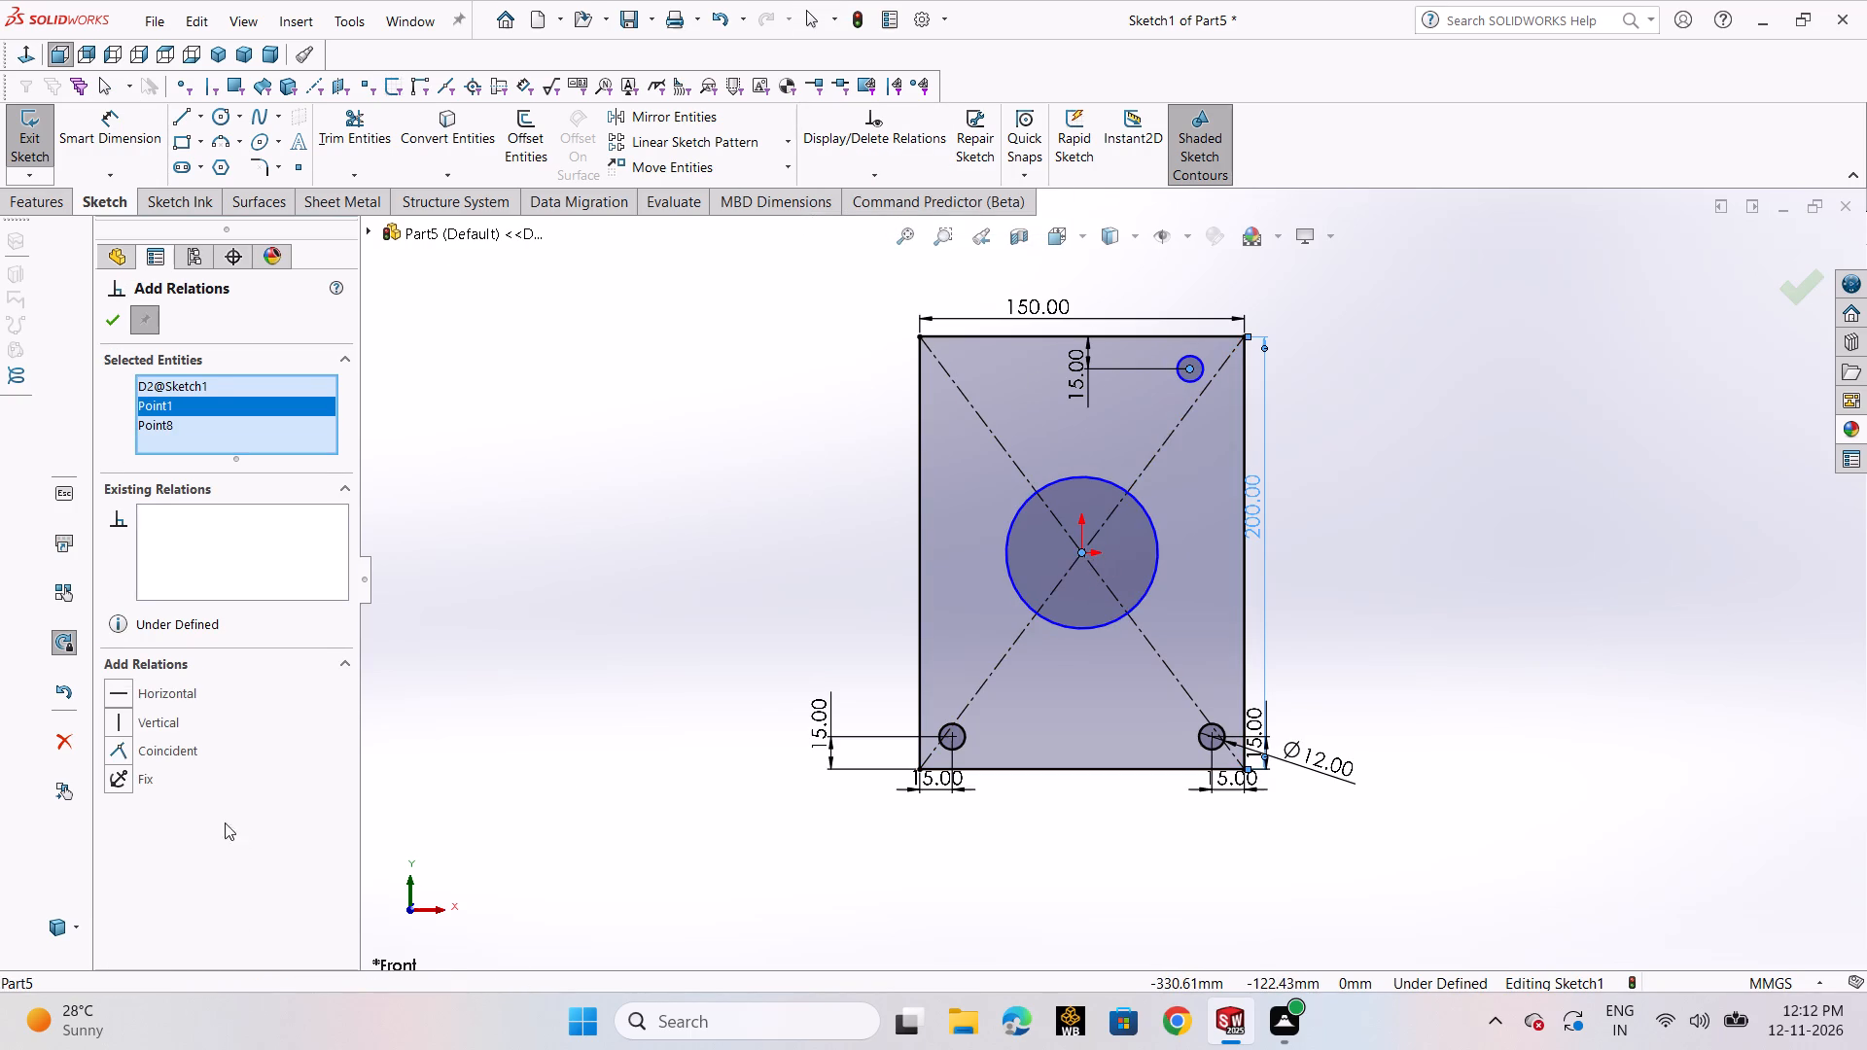
pyautogui.click(140, 725)
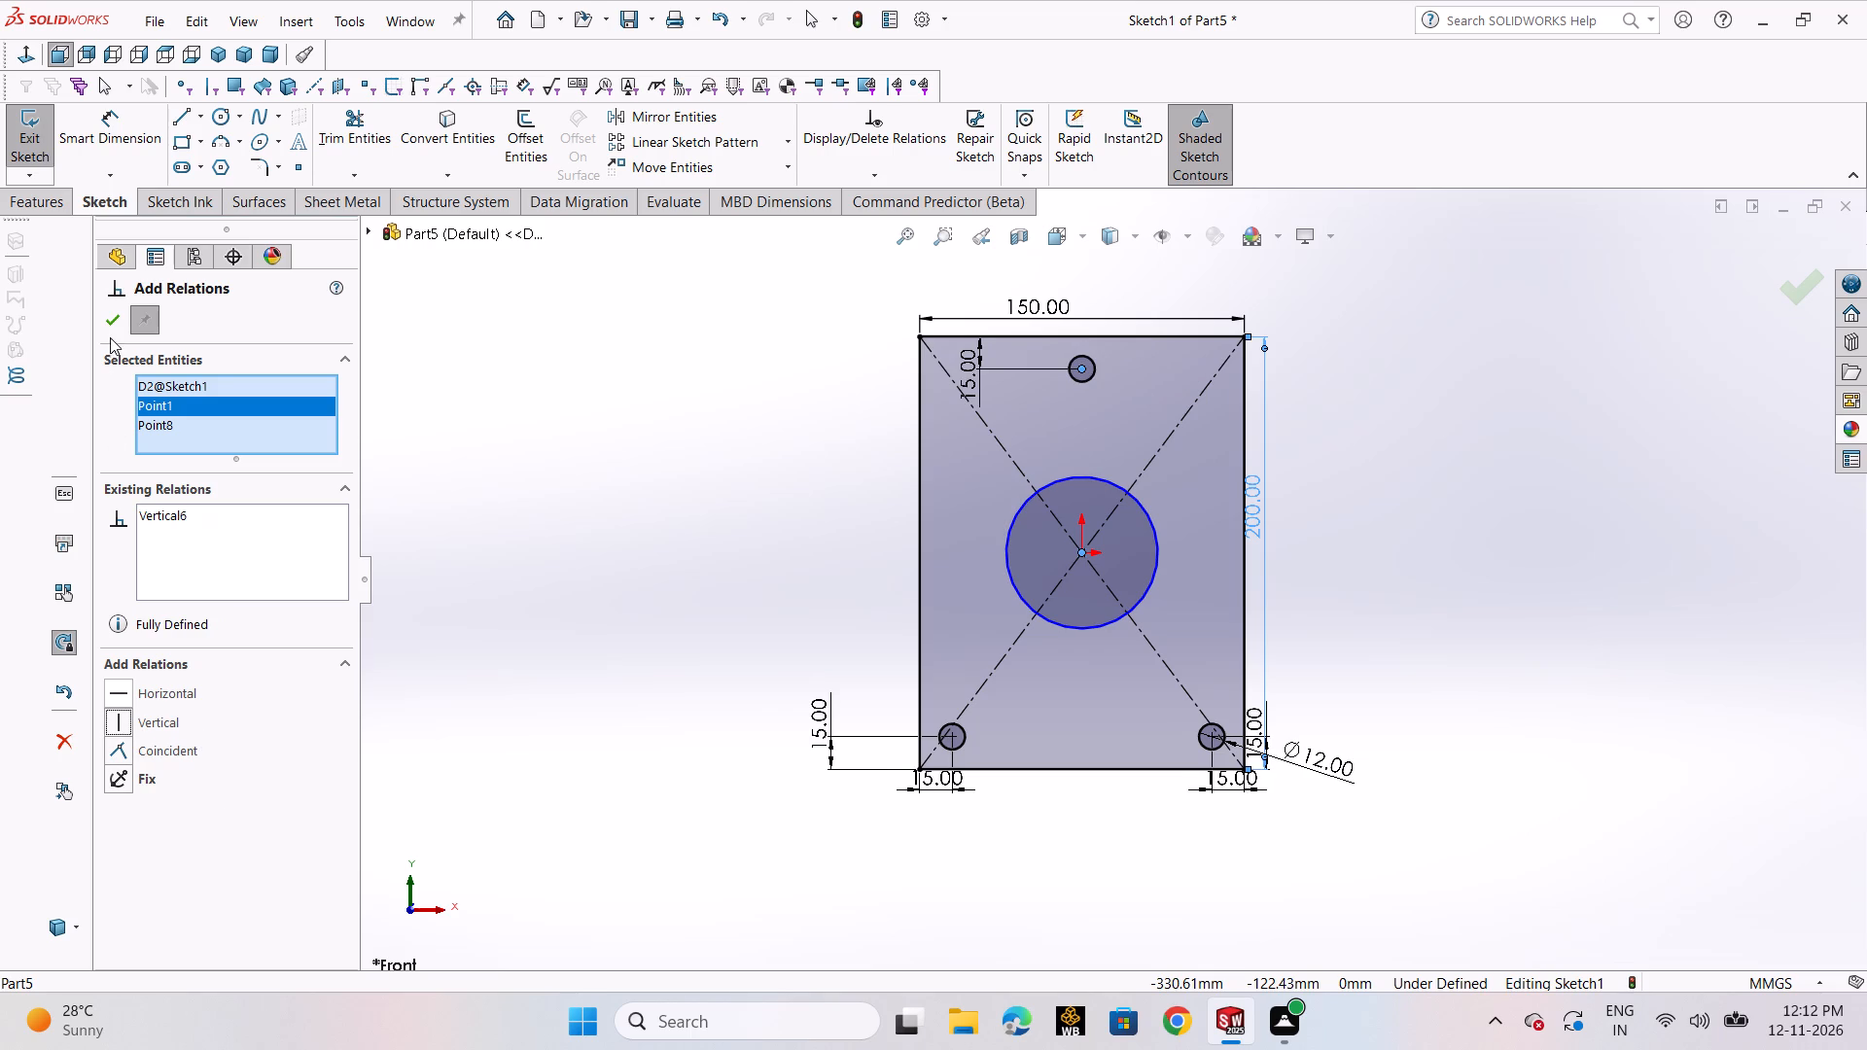
pyautogui.click(110, 328)
pyautogui.click(632, 499)
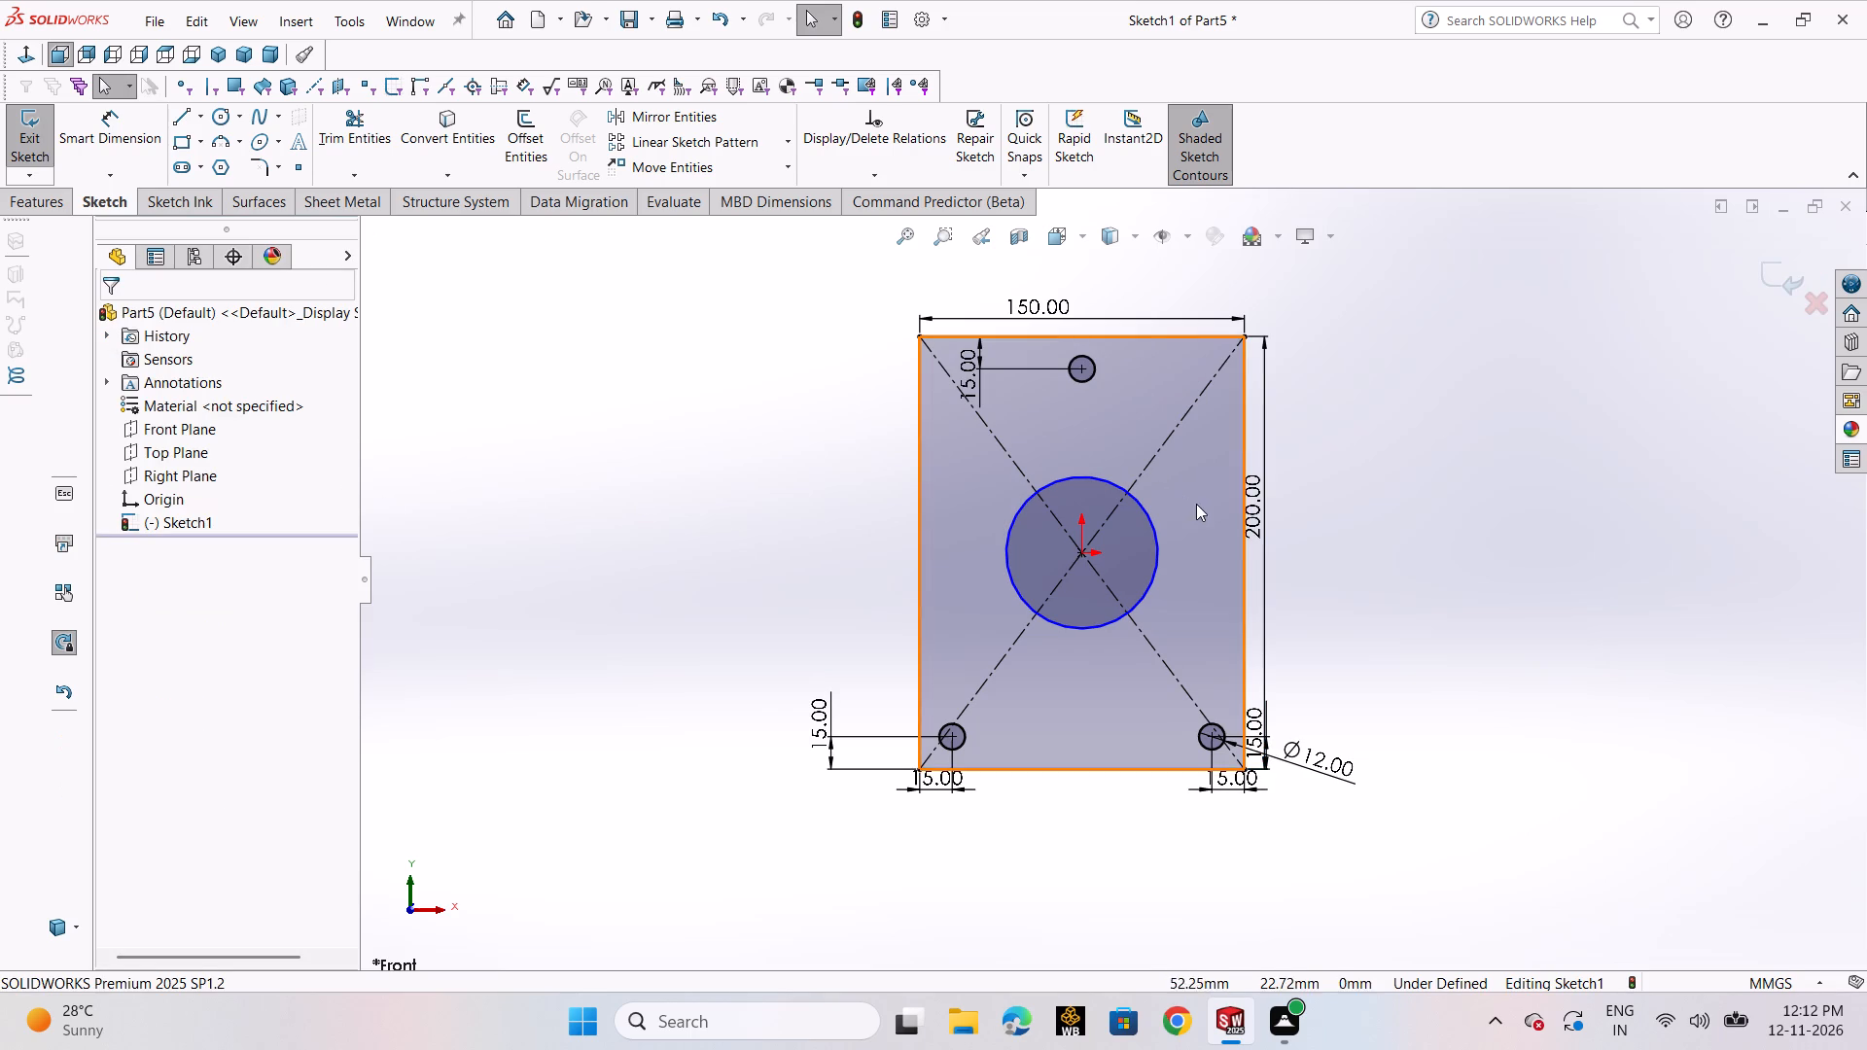
# Delete the large central circle from the plate sketch and exit the sketch.
pyautogui.scroll(1, 1196, 504)
pyautogui.click(1151, 550)
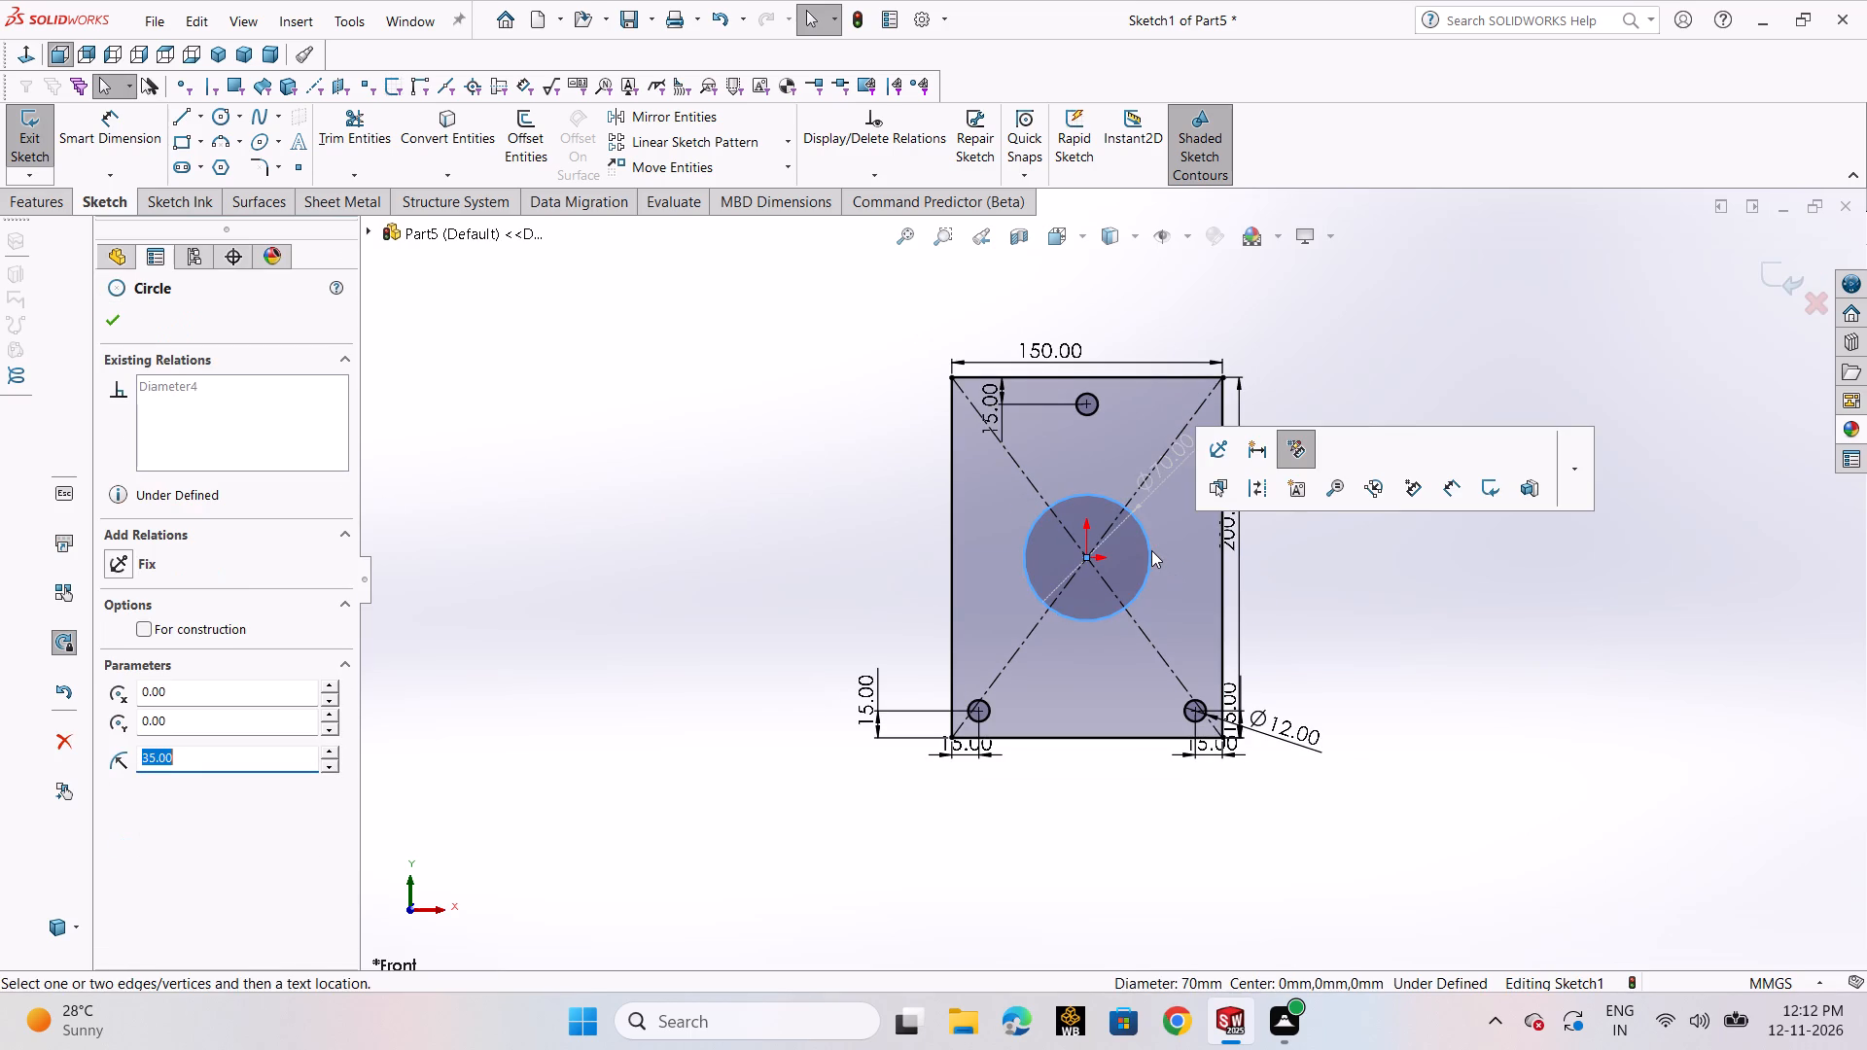
pyautogui.press('Delete')
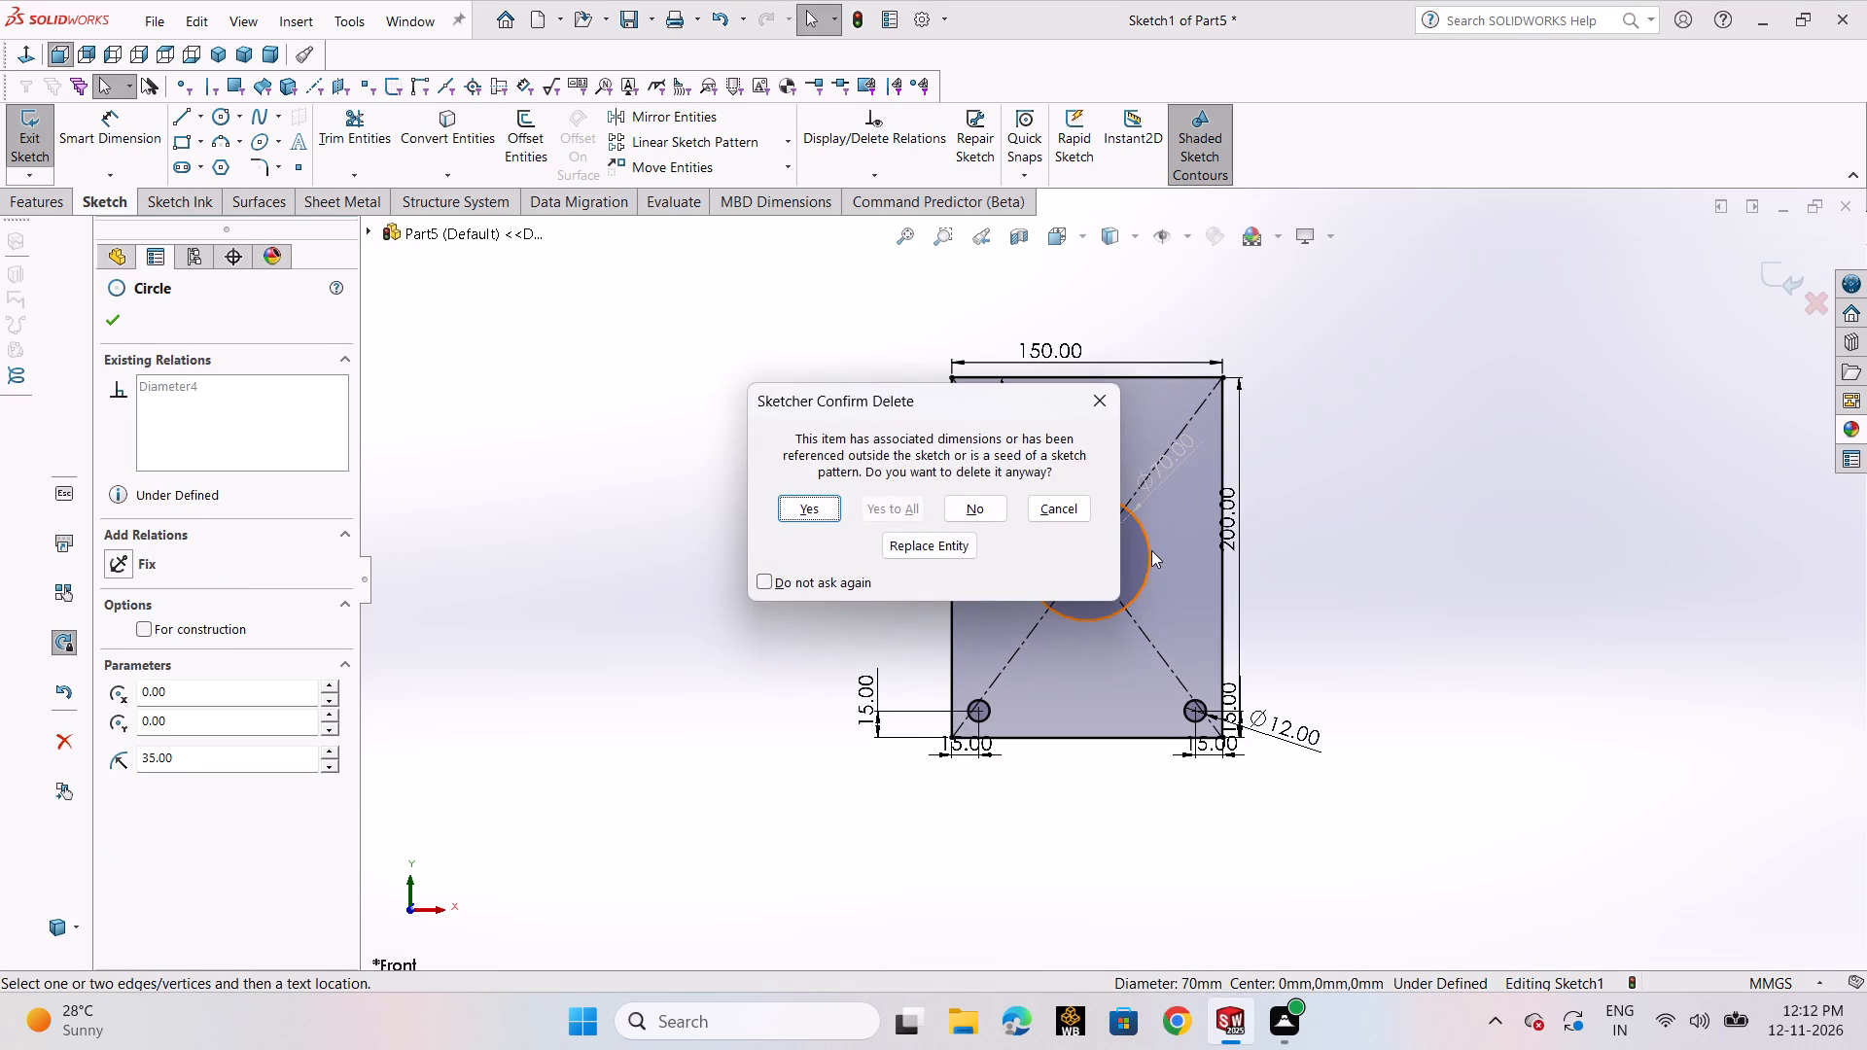
pyautogui.click(818, 512)
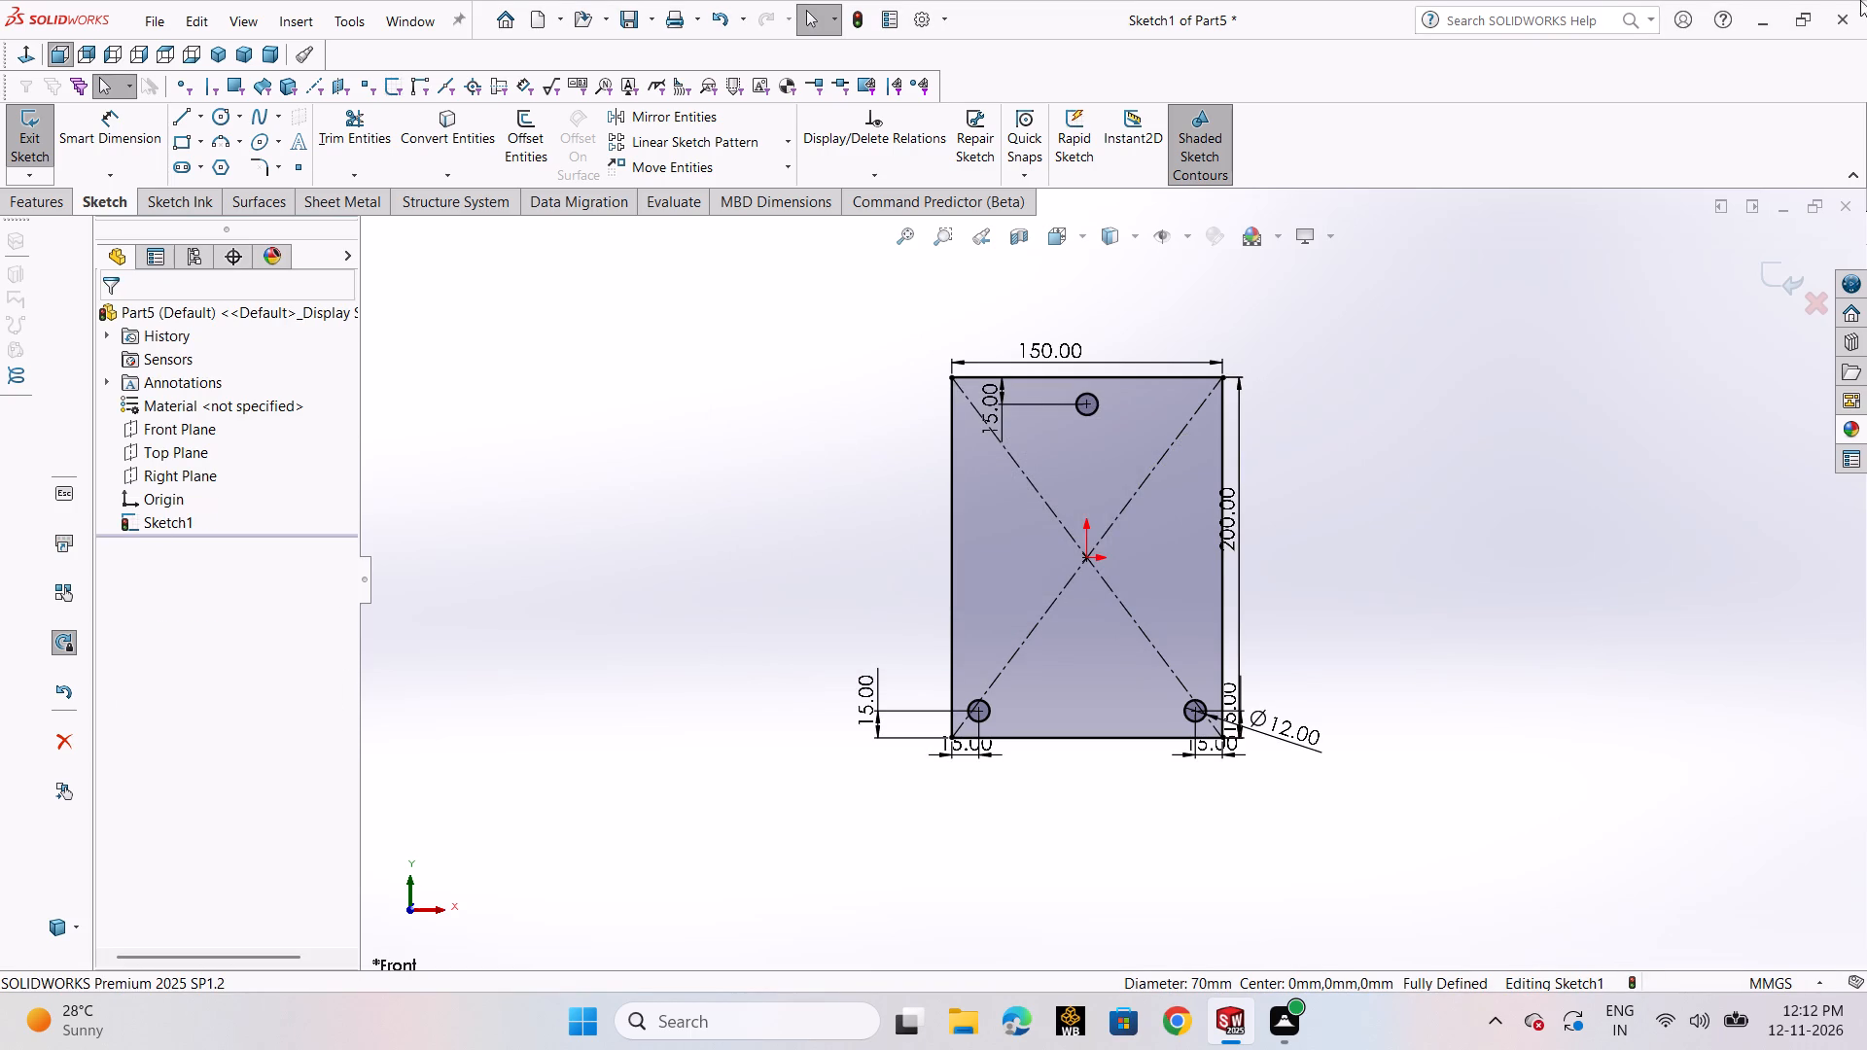
pyautogui.click(1767, 272)
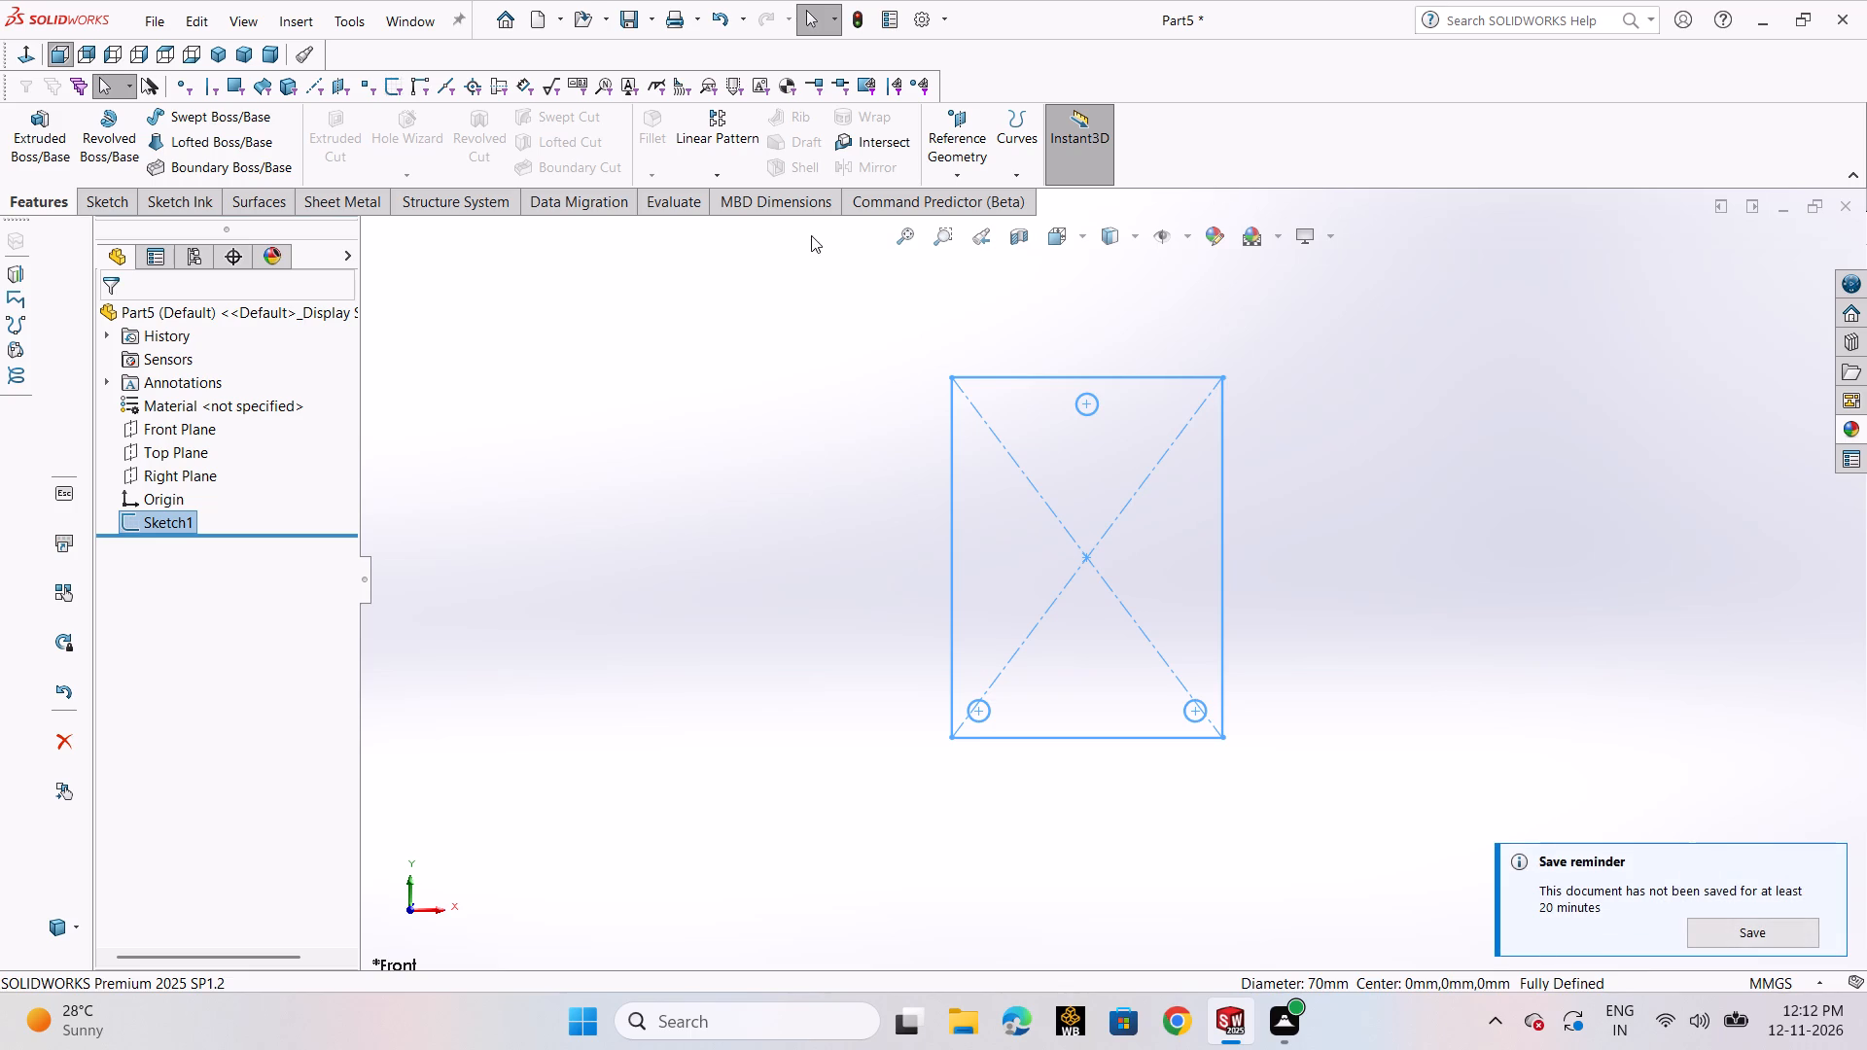
# Extrude the plate sketch as a blind boss to a depth of 5 mm.
pyautogui.click(38, 135)
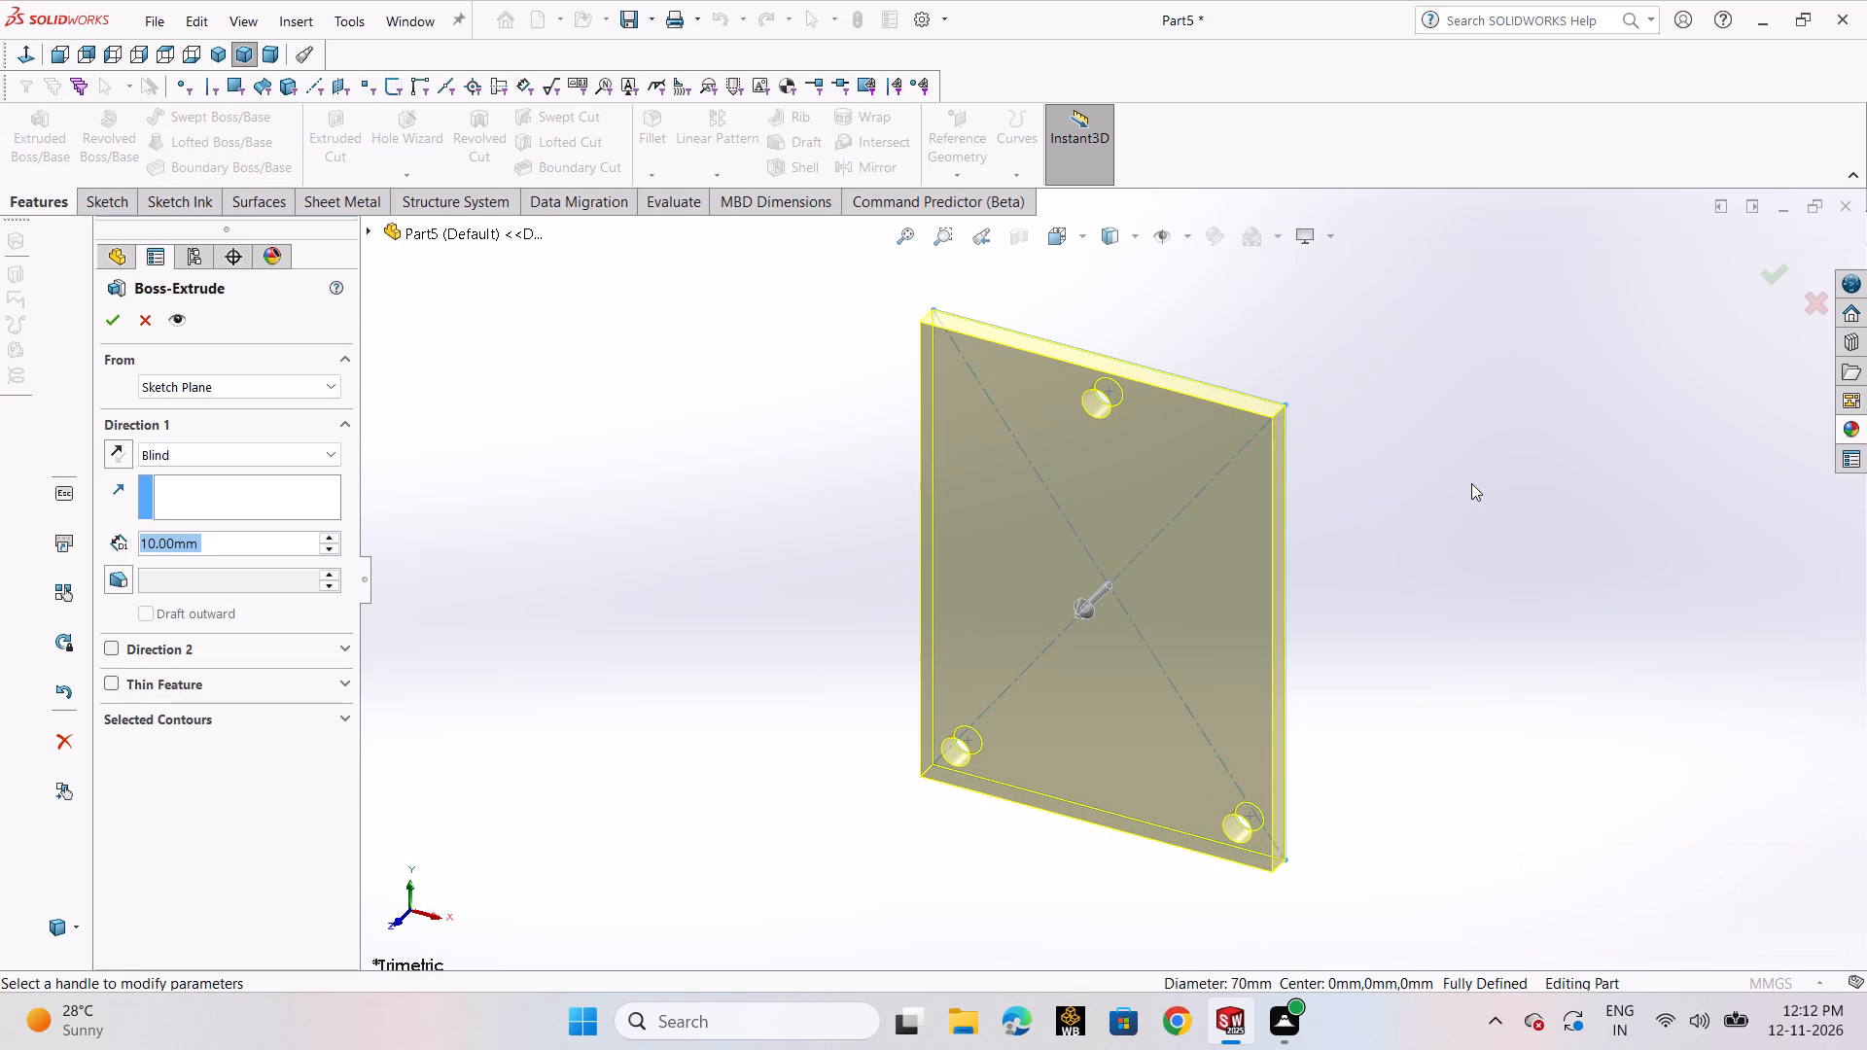
pyautogui.press('5')
pyautogui.press('Return')
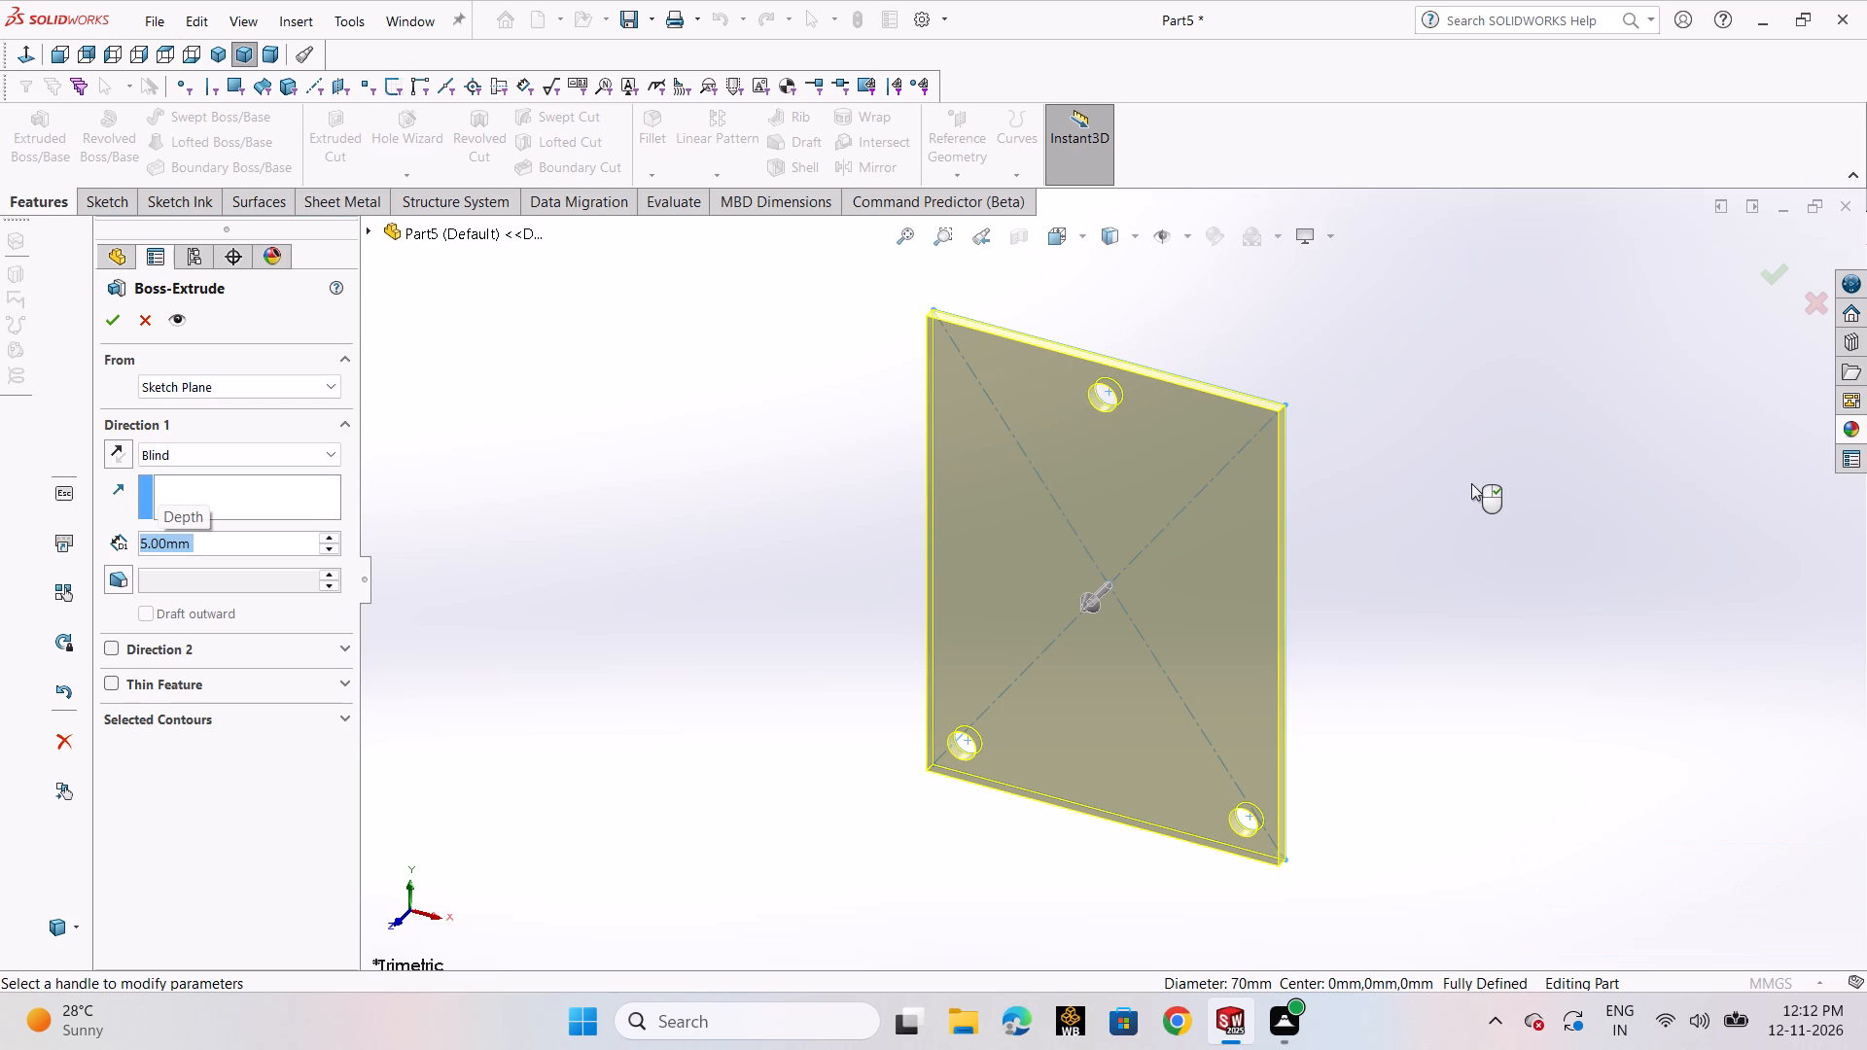
pyautogui.click(123, 322)
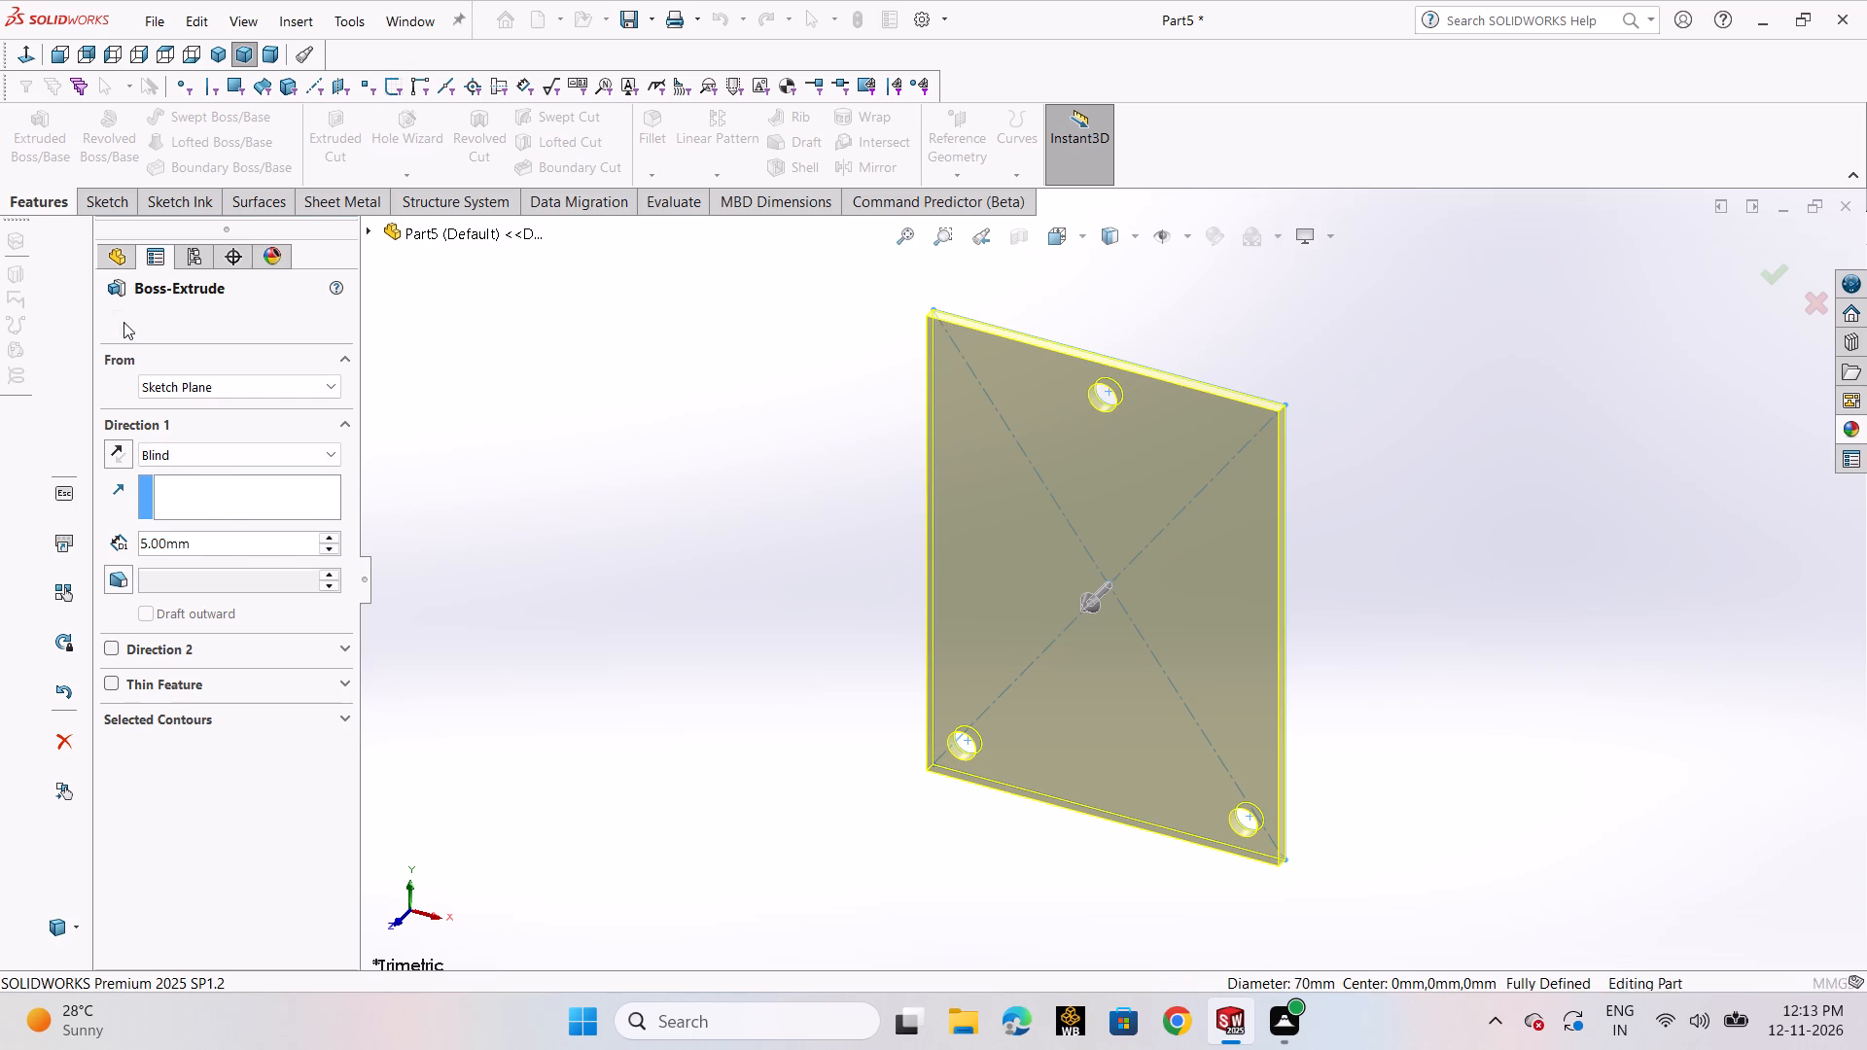
pyautogui.click(555, 381)
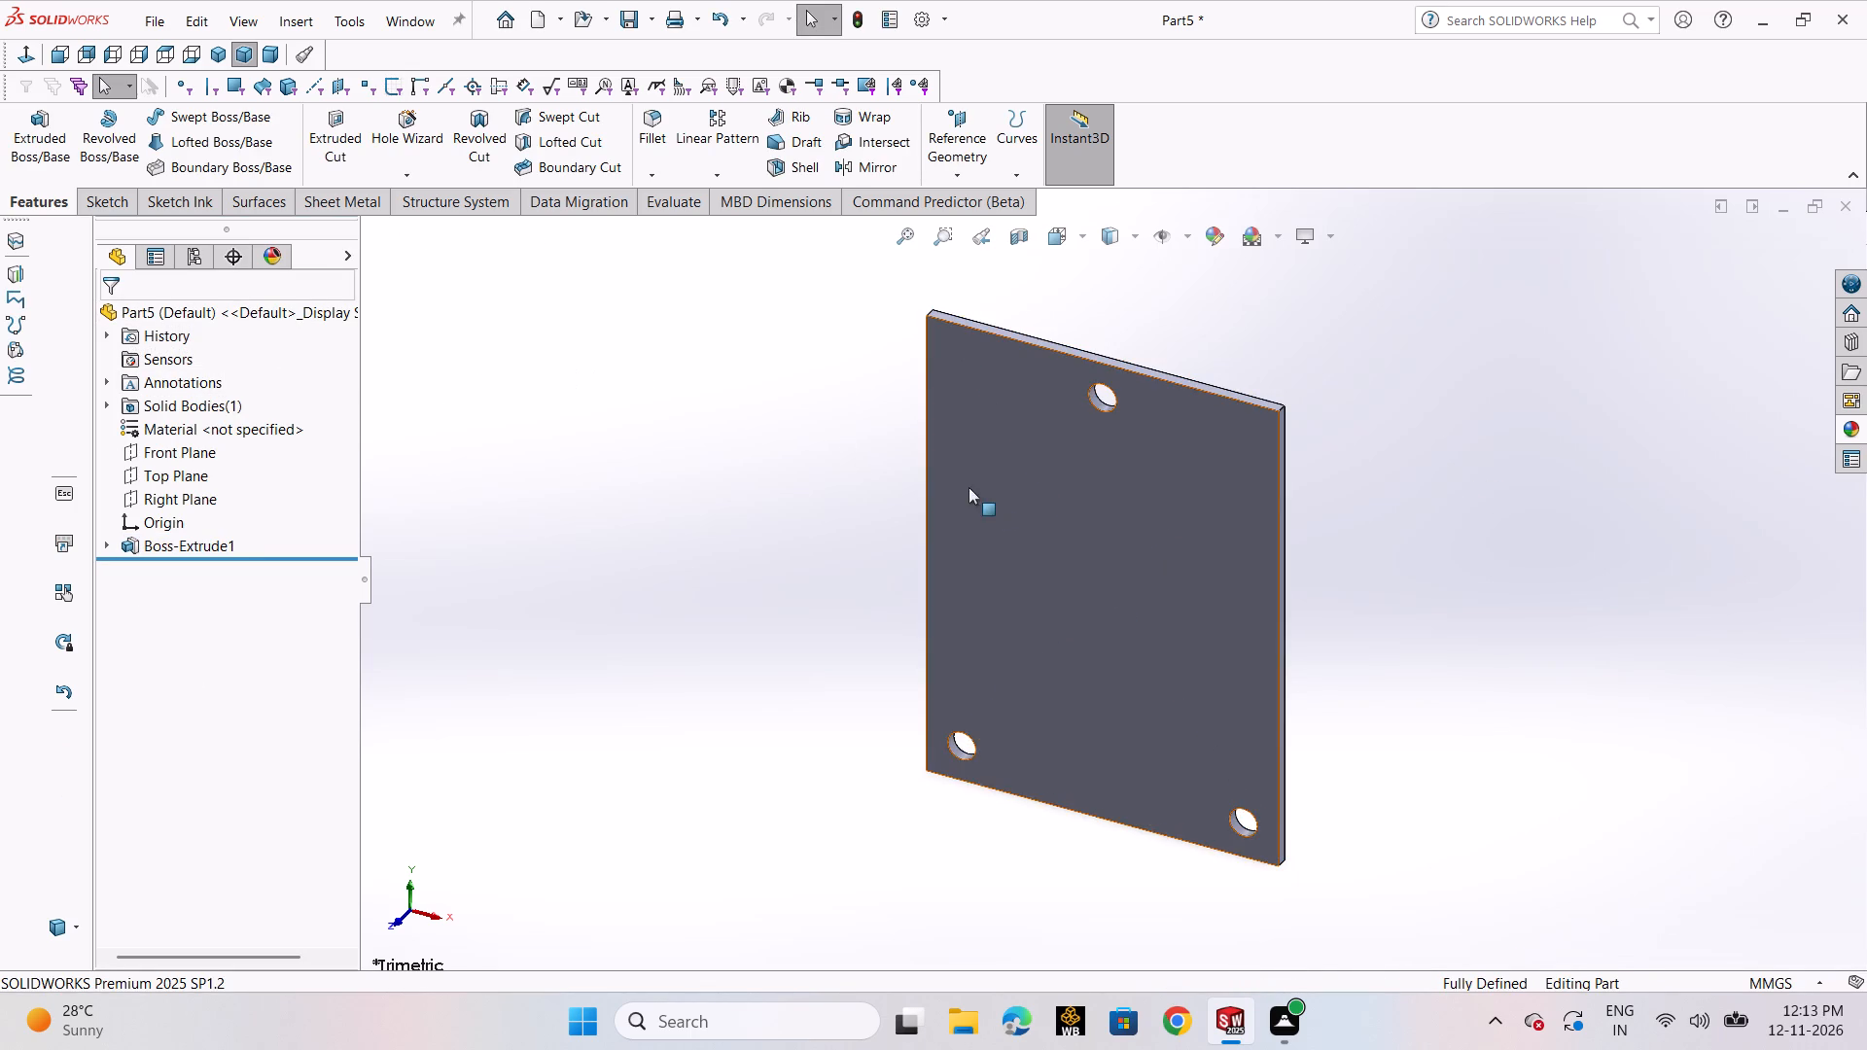
# Start a sketch on the plate's front face and draw a circle of about 21 mm radius centred on the origin.
pyautogui.click(1004, 506)
pyautogui.click(1121, 443)
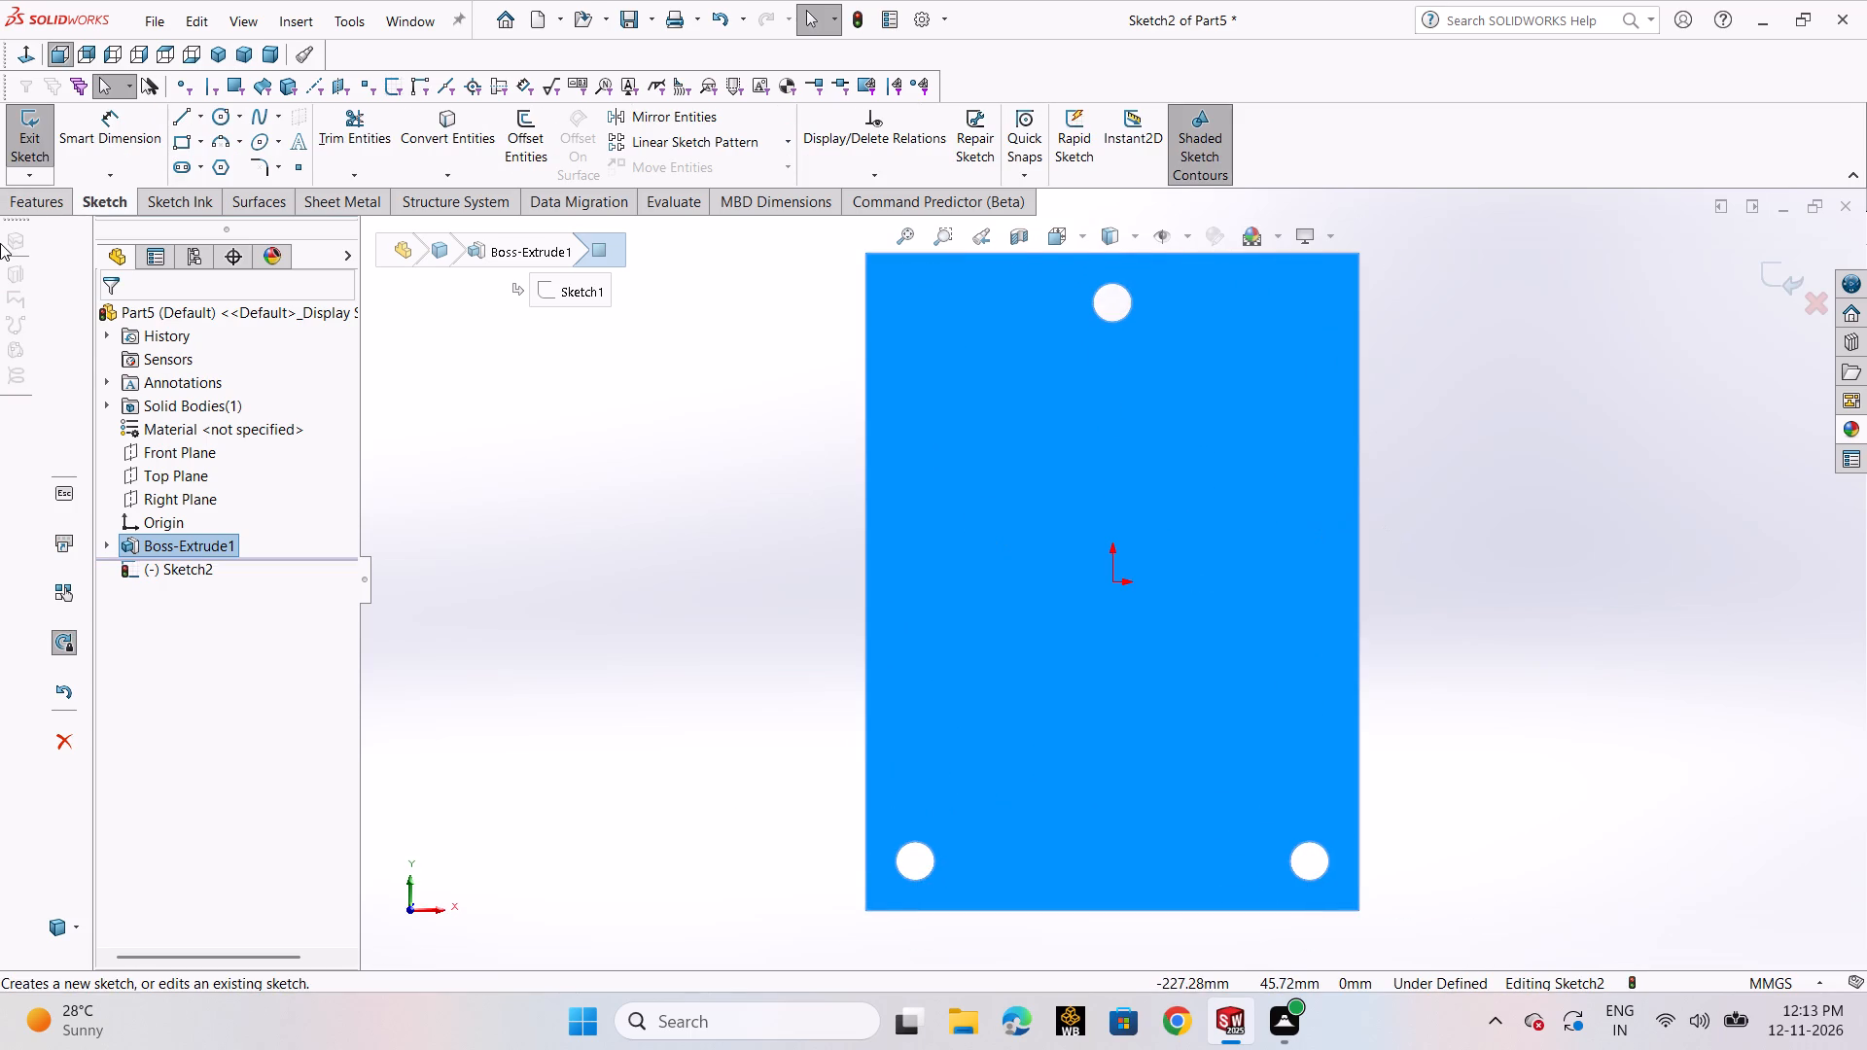
pyautogui.click(222, 115)
pyautogui.click(232, 144)
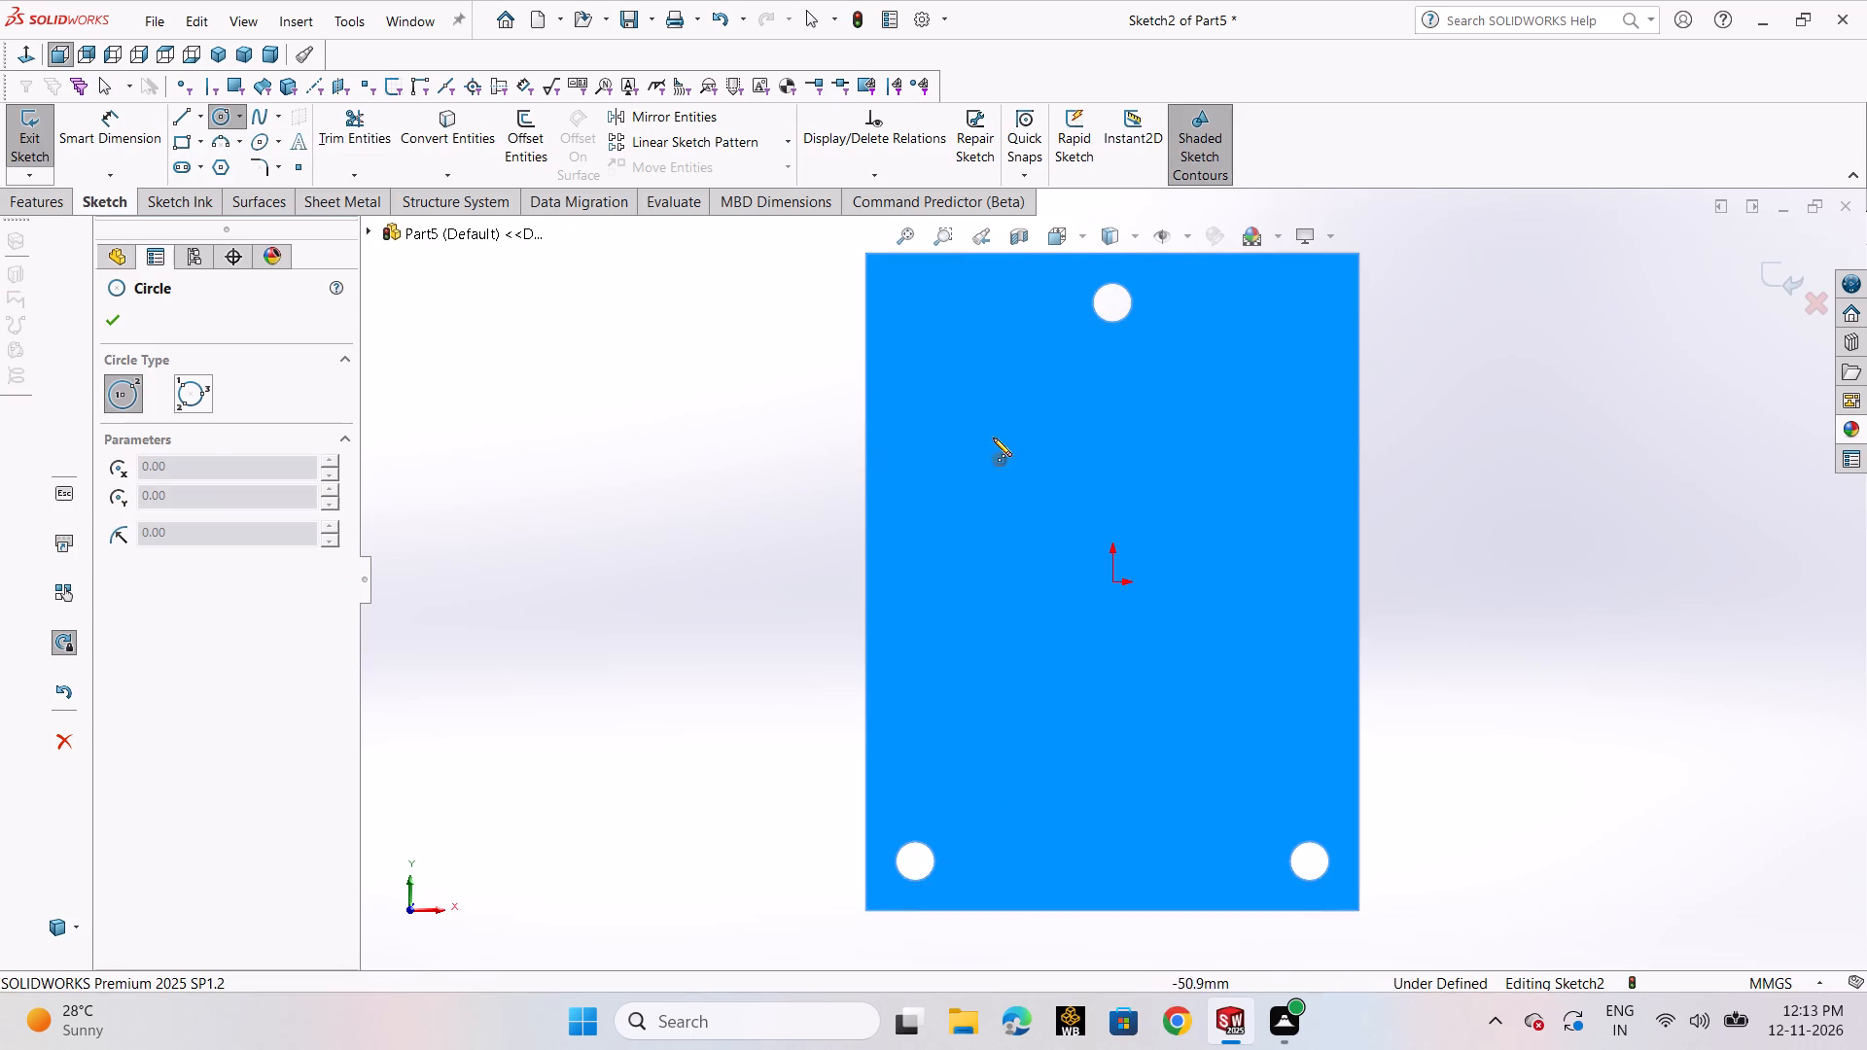
pyautogui.click(1110, 584)
pyautogui.click(1140, 647)
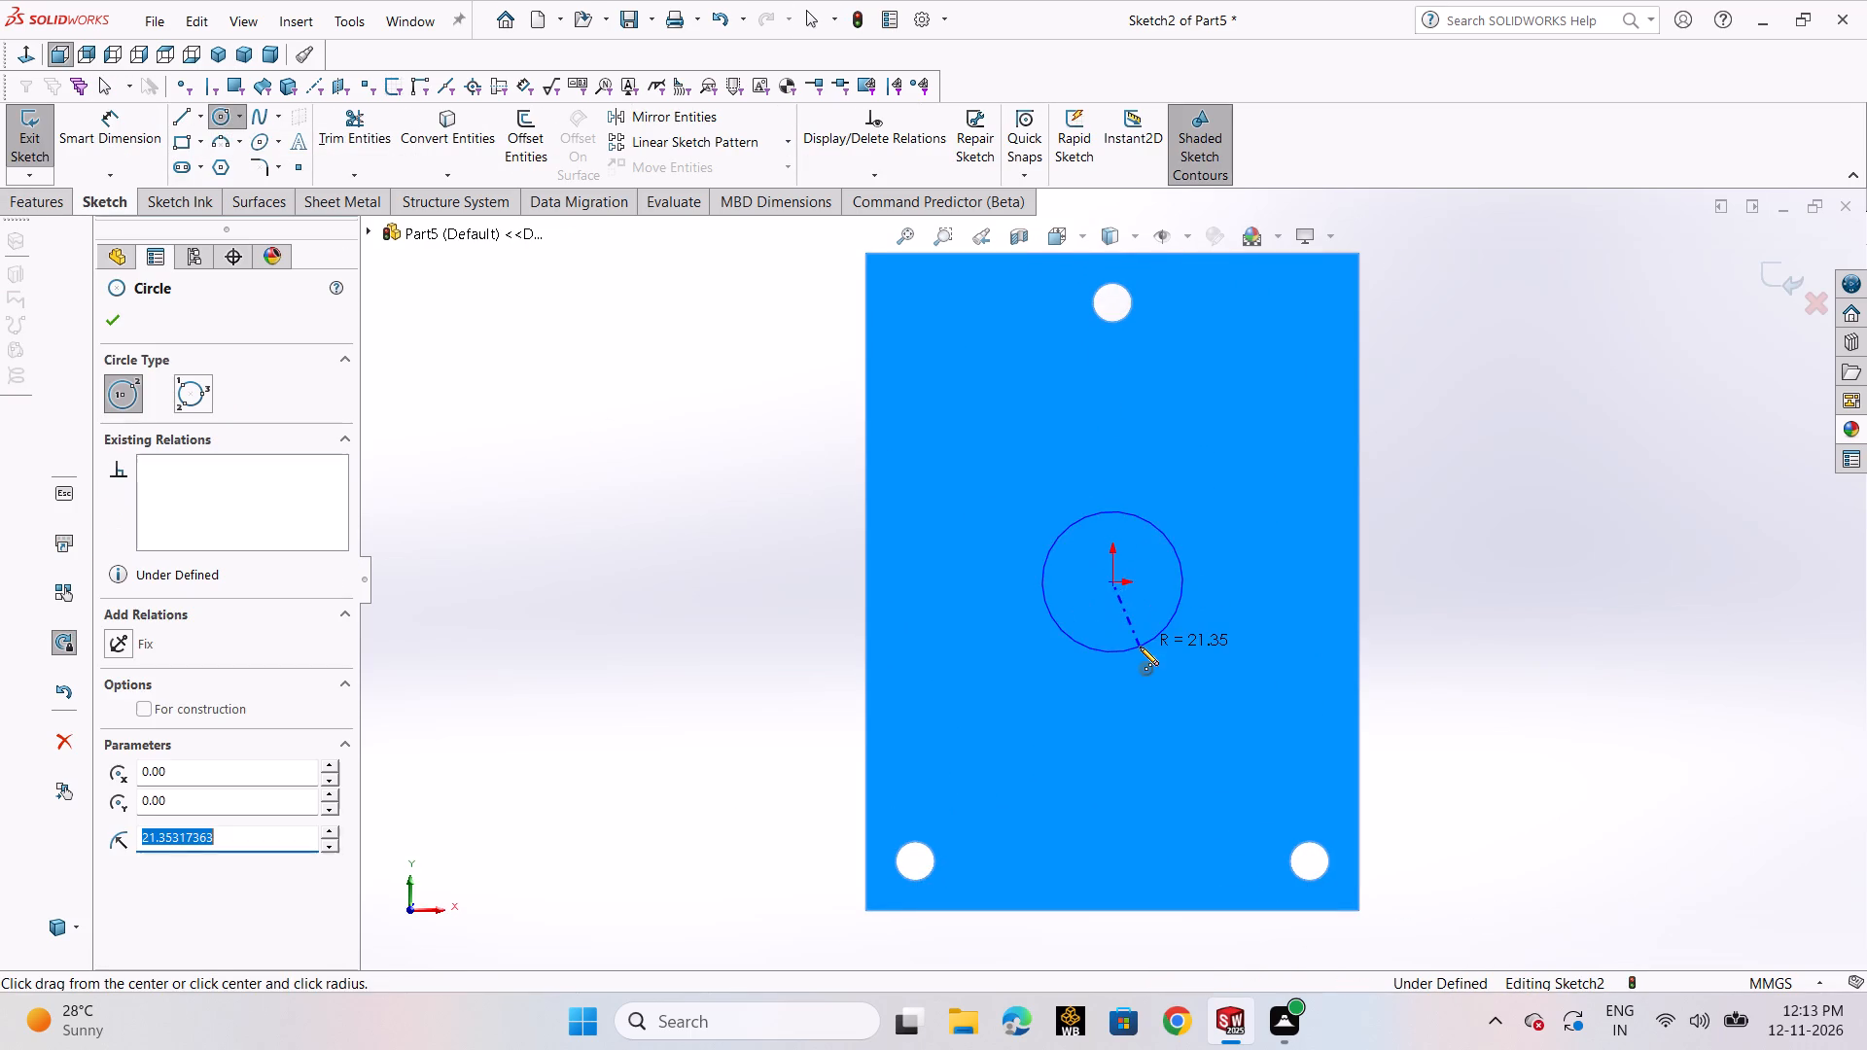
# Dimension the central circle's diameter as 70 mm.
pyautogui.click(125, 161)
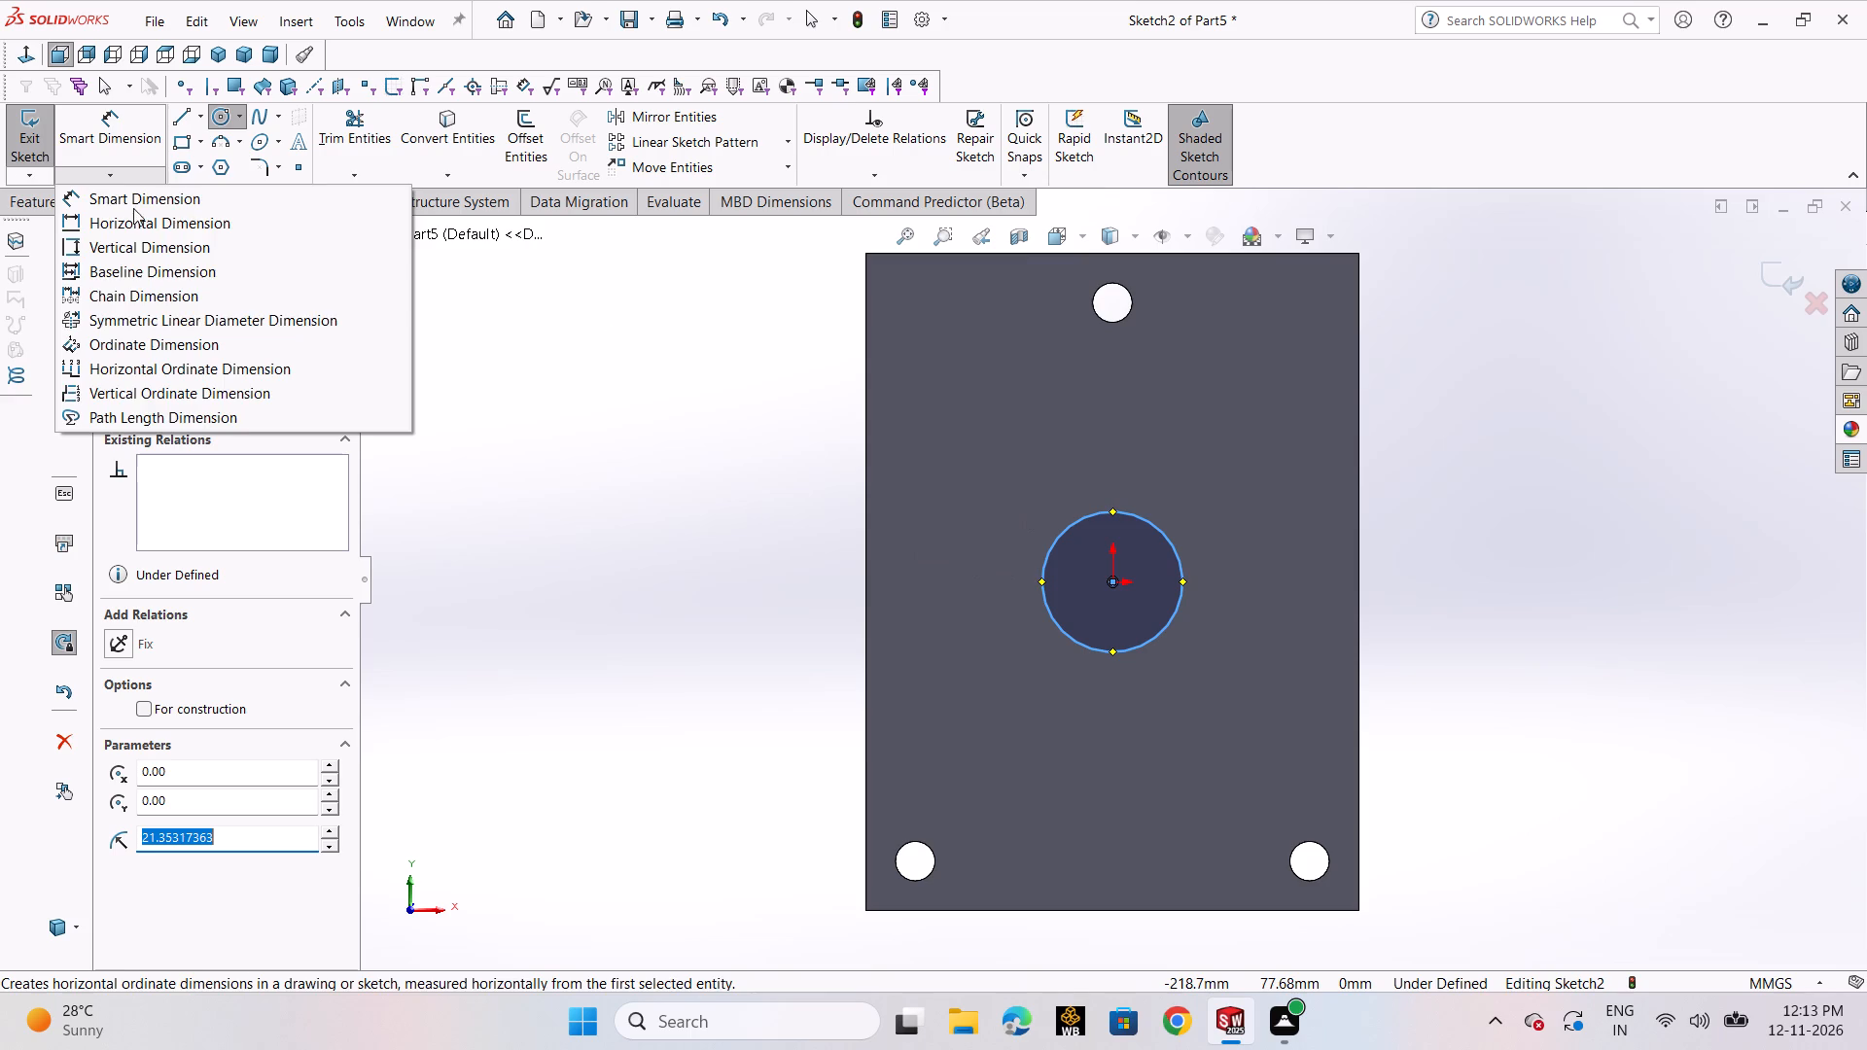
pyautogui.click(104, 188)
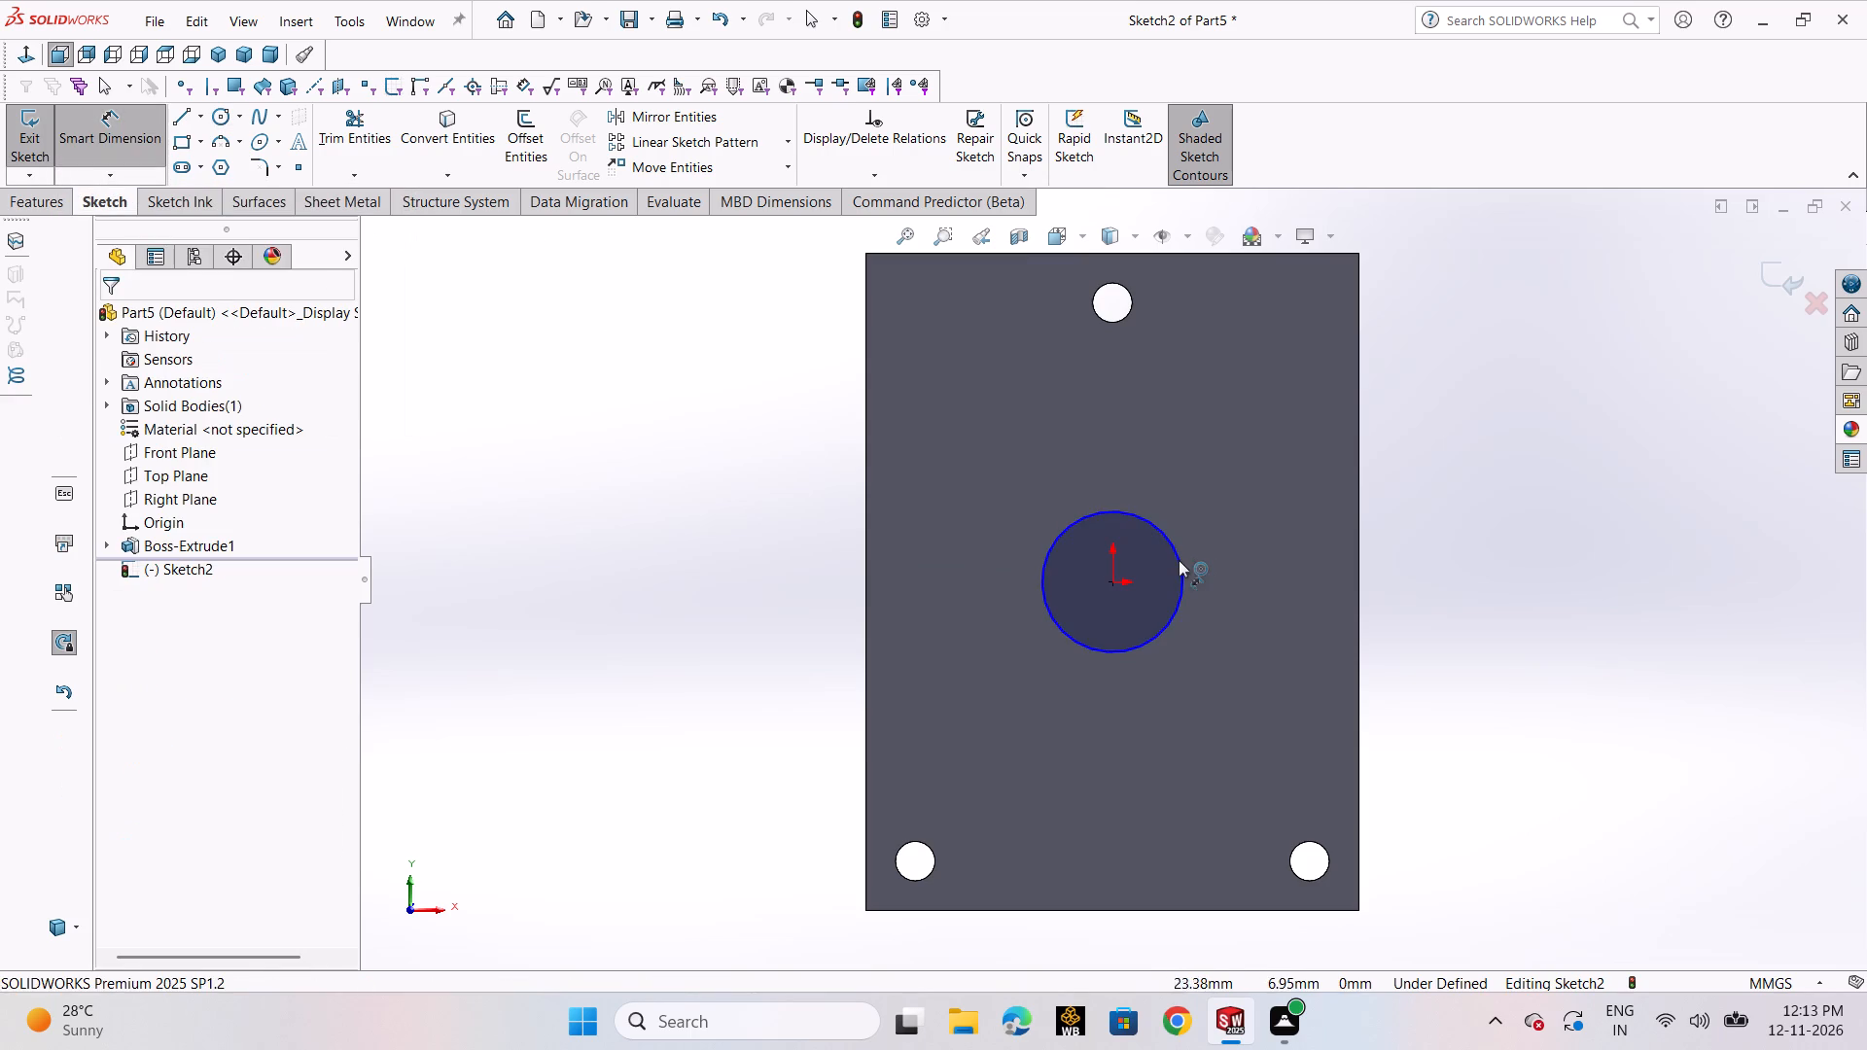
pyautogui.click(1174, 555)
pyautogui.click(1572, 575)
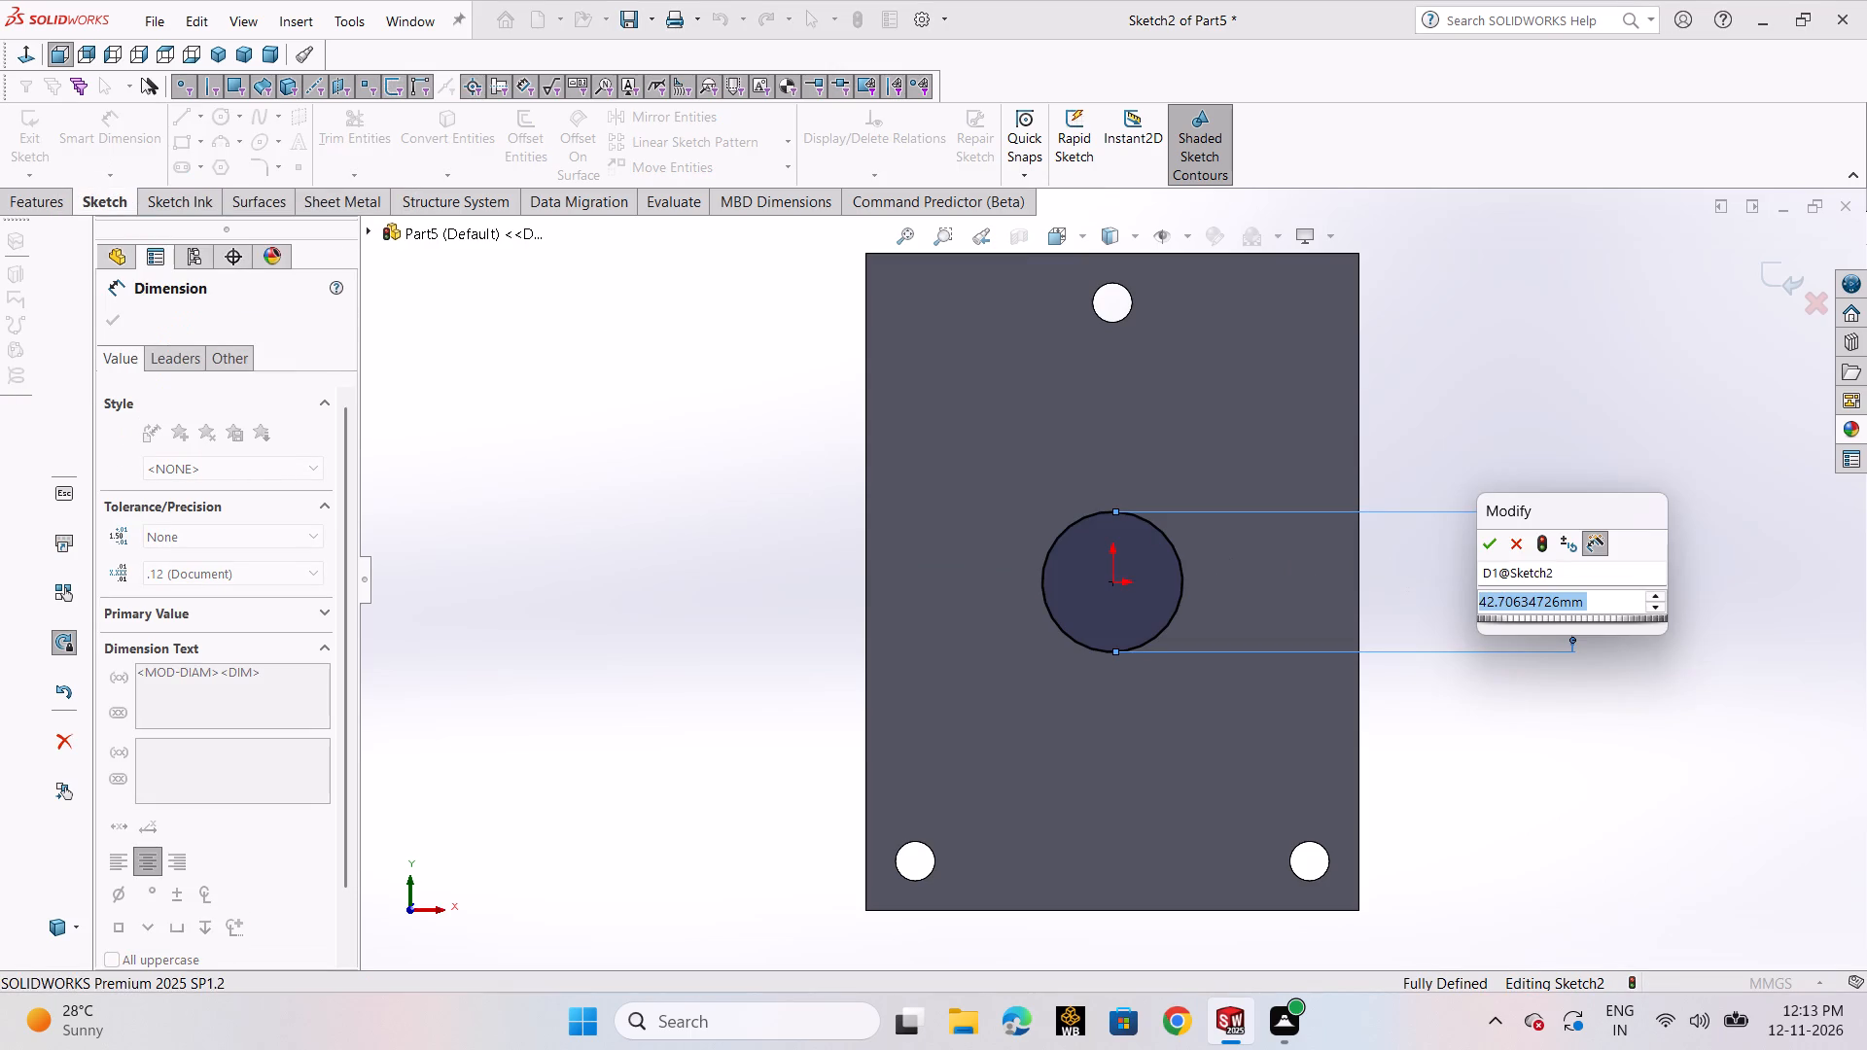
pyautogui.write('35+35')
pyautogui.press('Return')
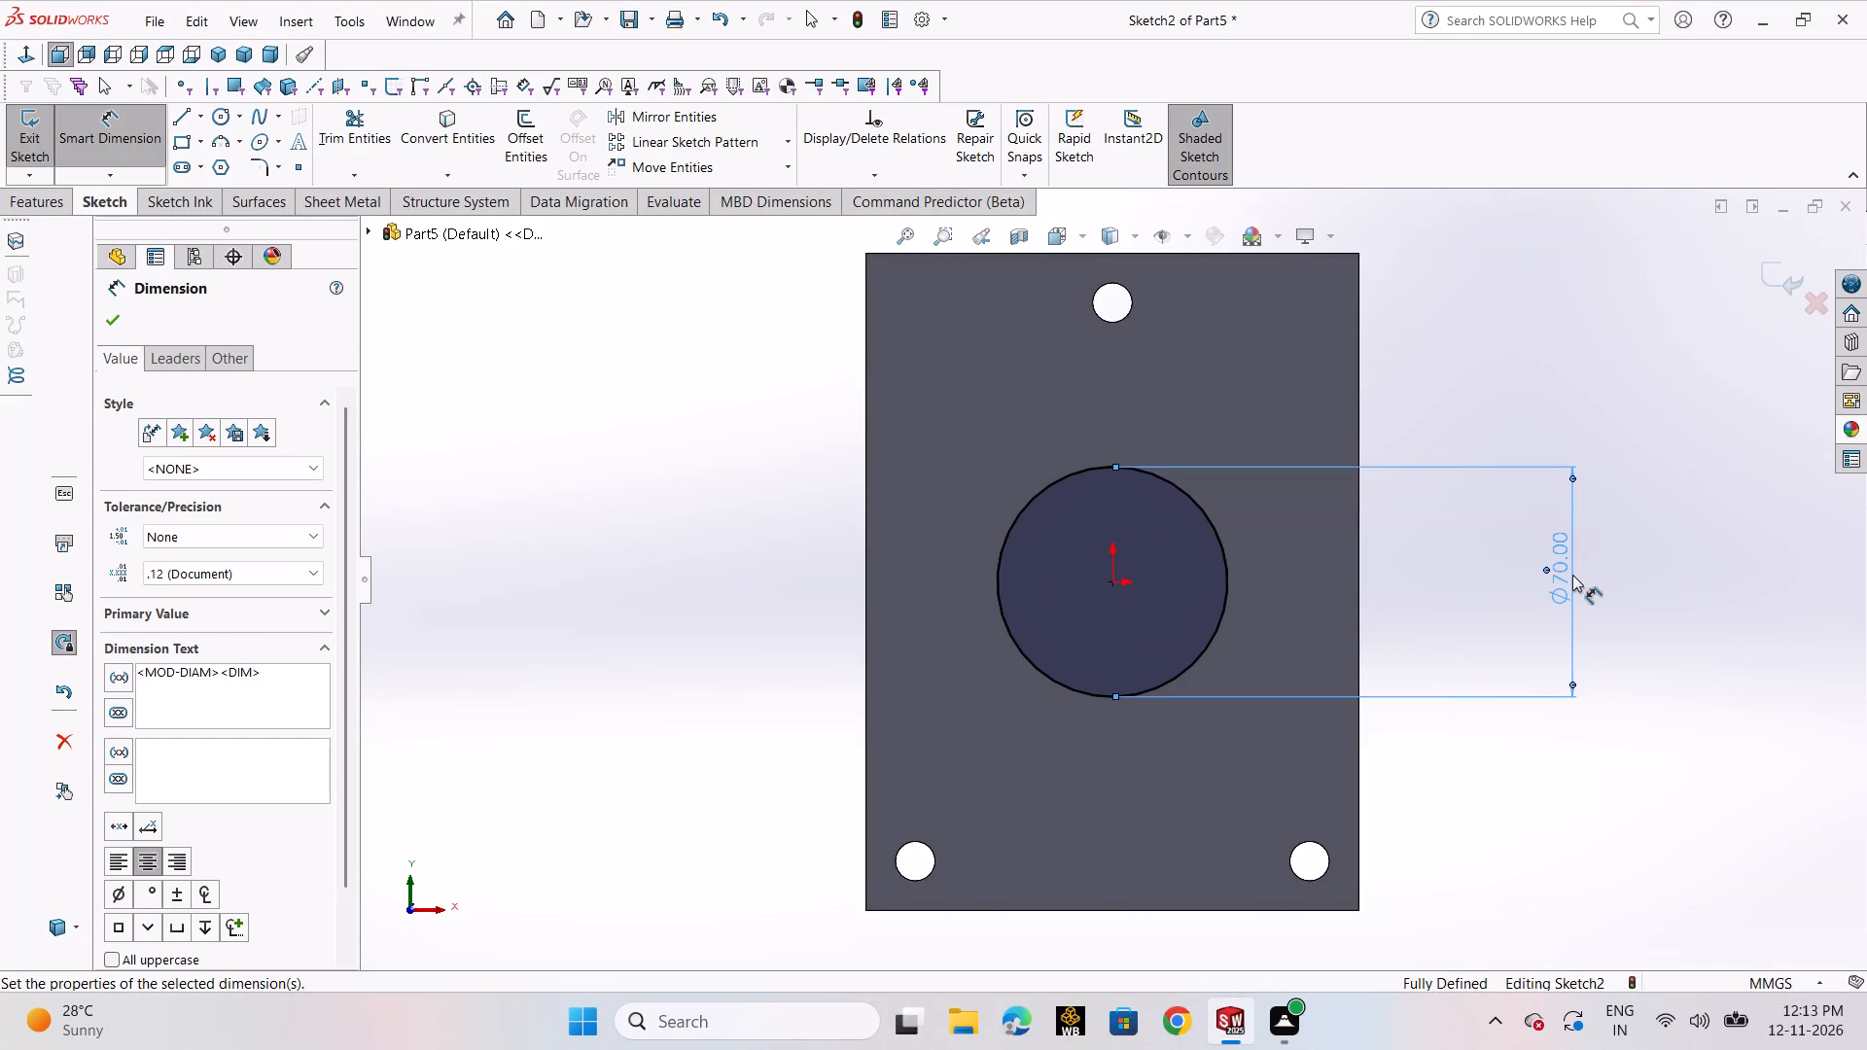
pyautogui.click(103, 332)
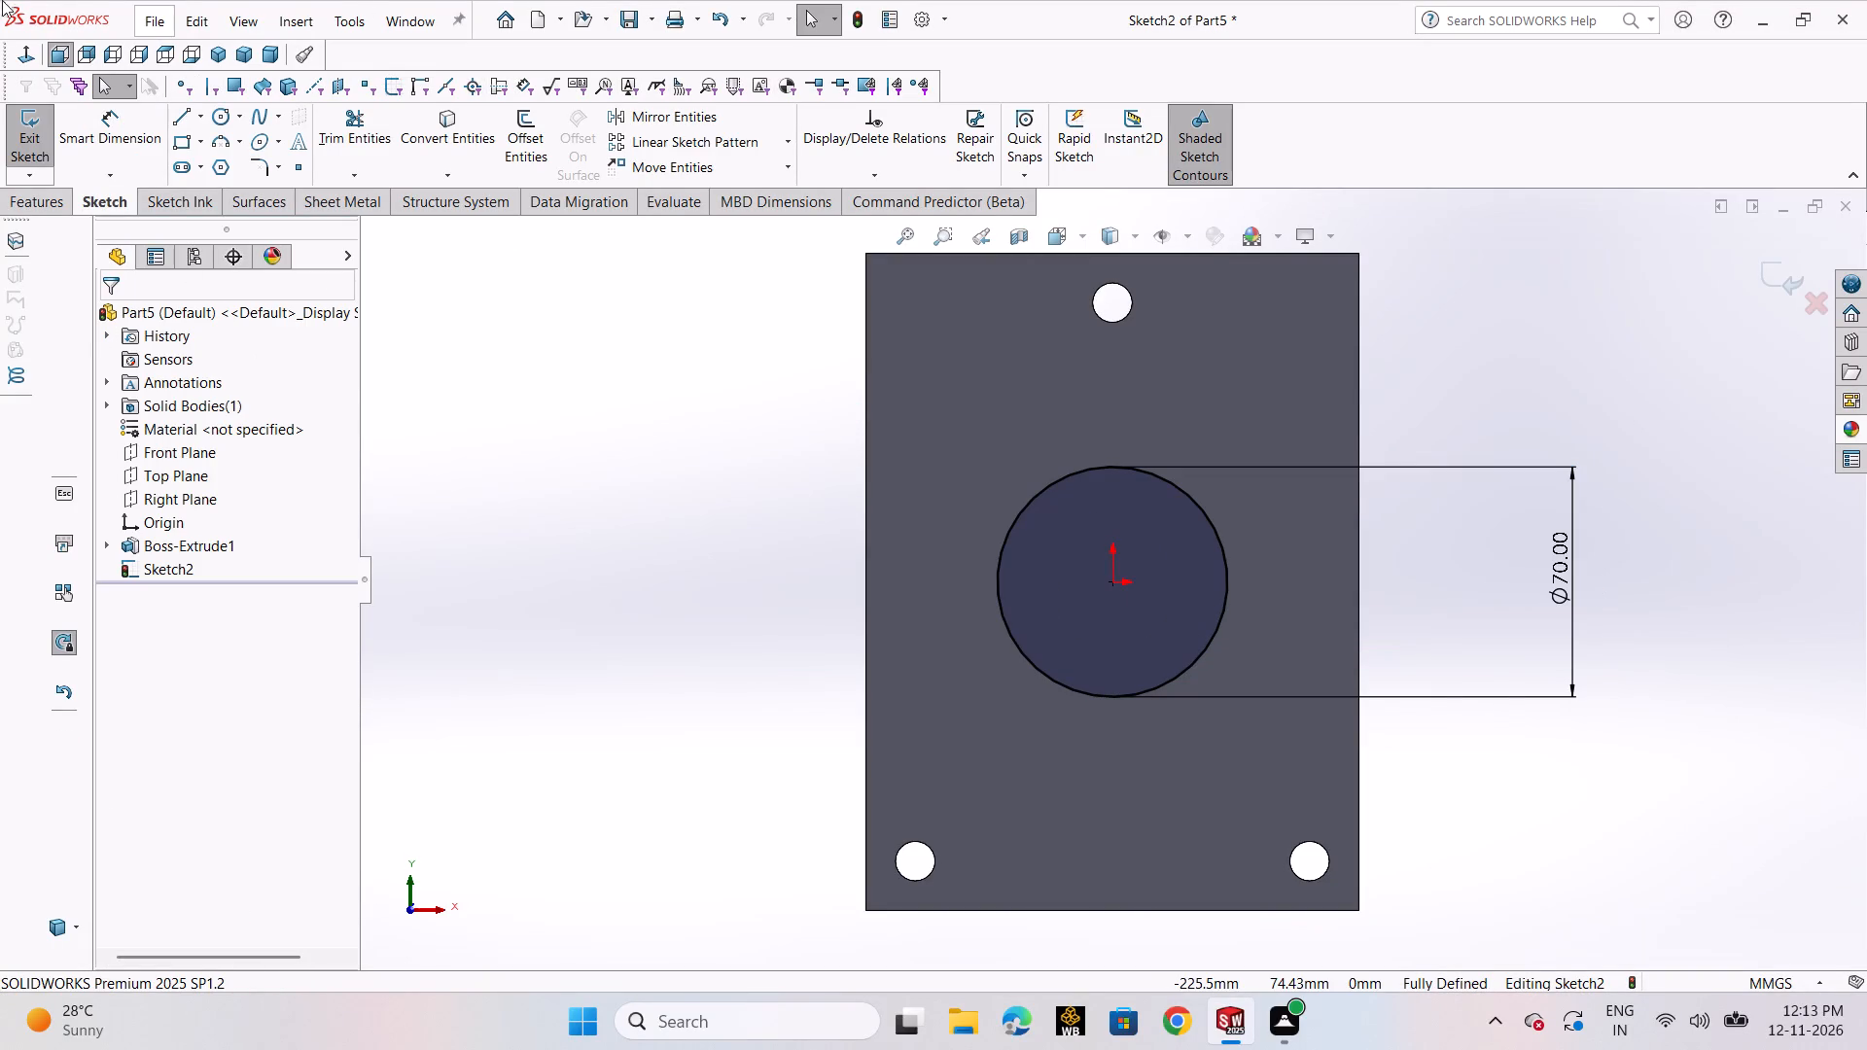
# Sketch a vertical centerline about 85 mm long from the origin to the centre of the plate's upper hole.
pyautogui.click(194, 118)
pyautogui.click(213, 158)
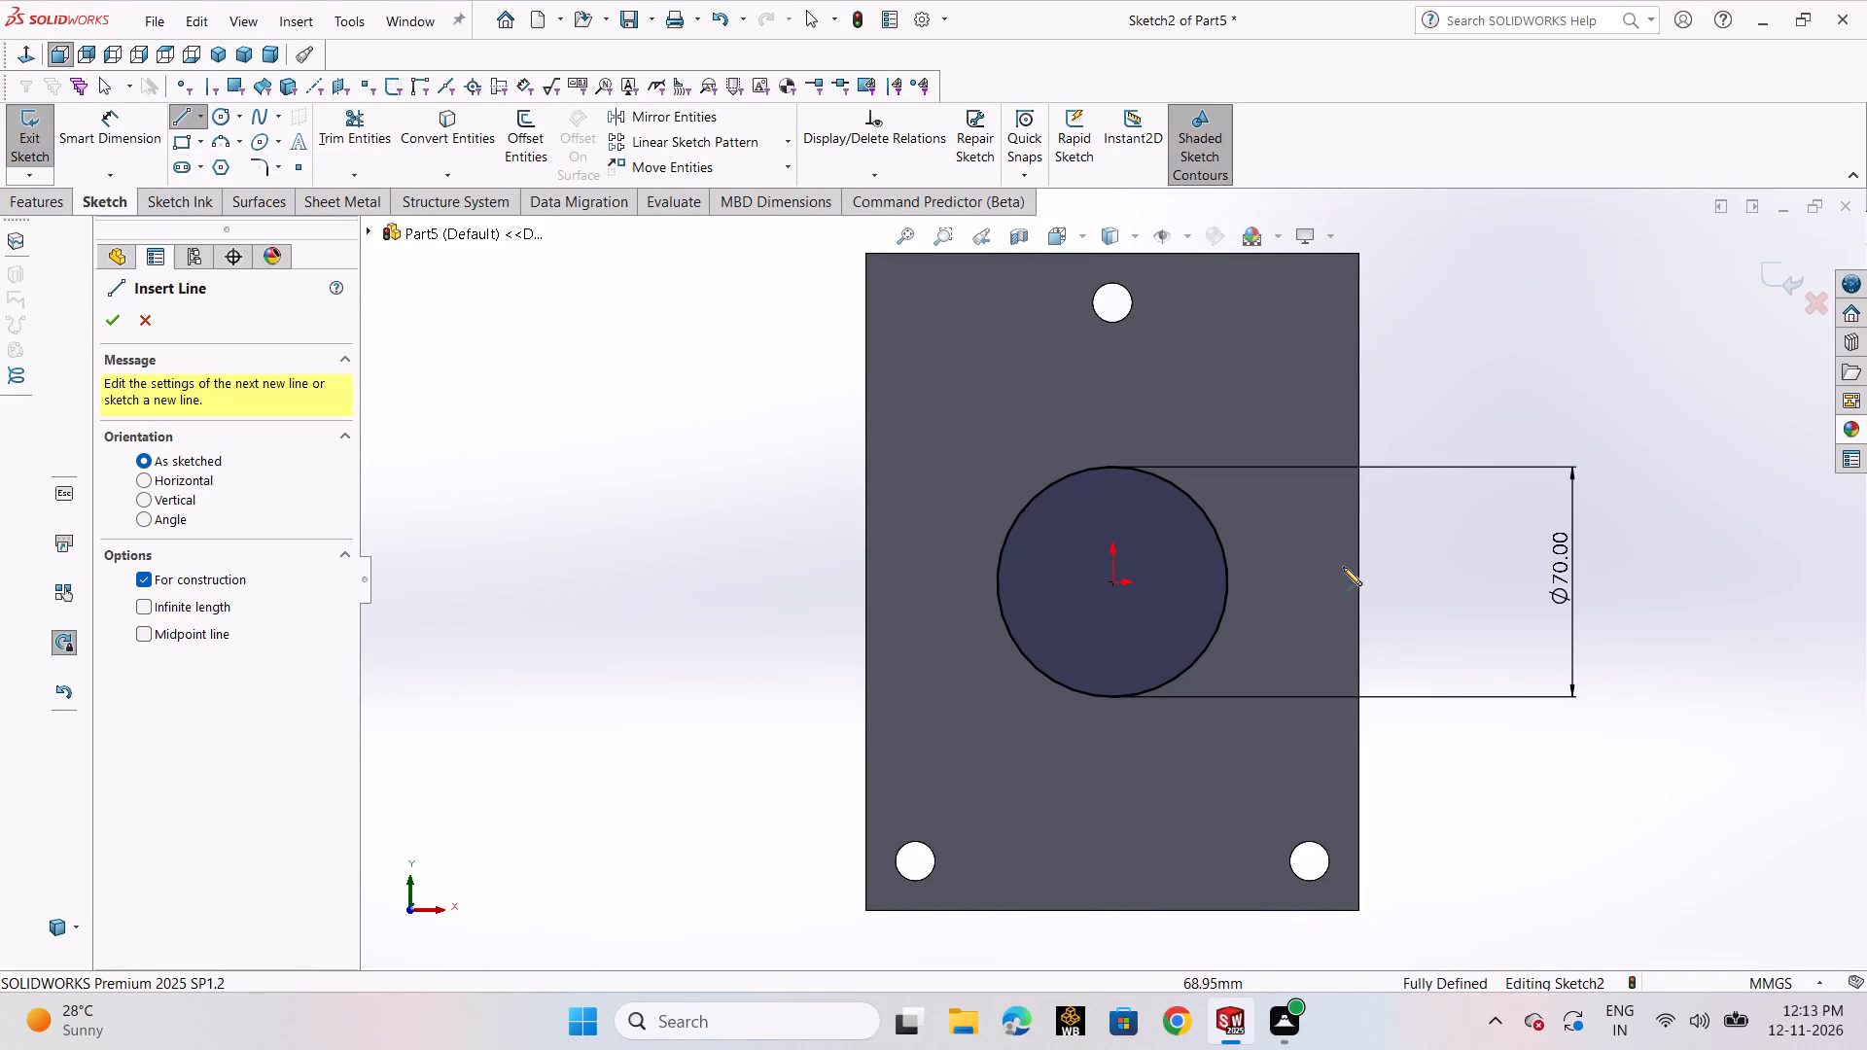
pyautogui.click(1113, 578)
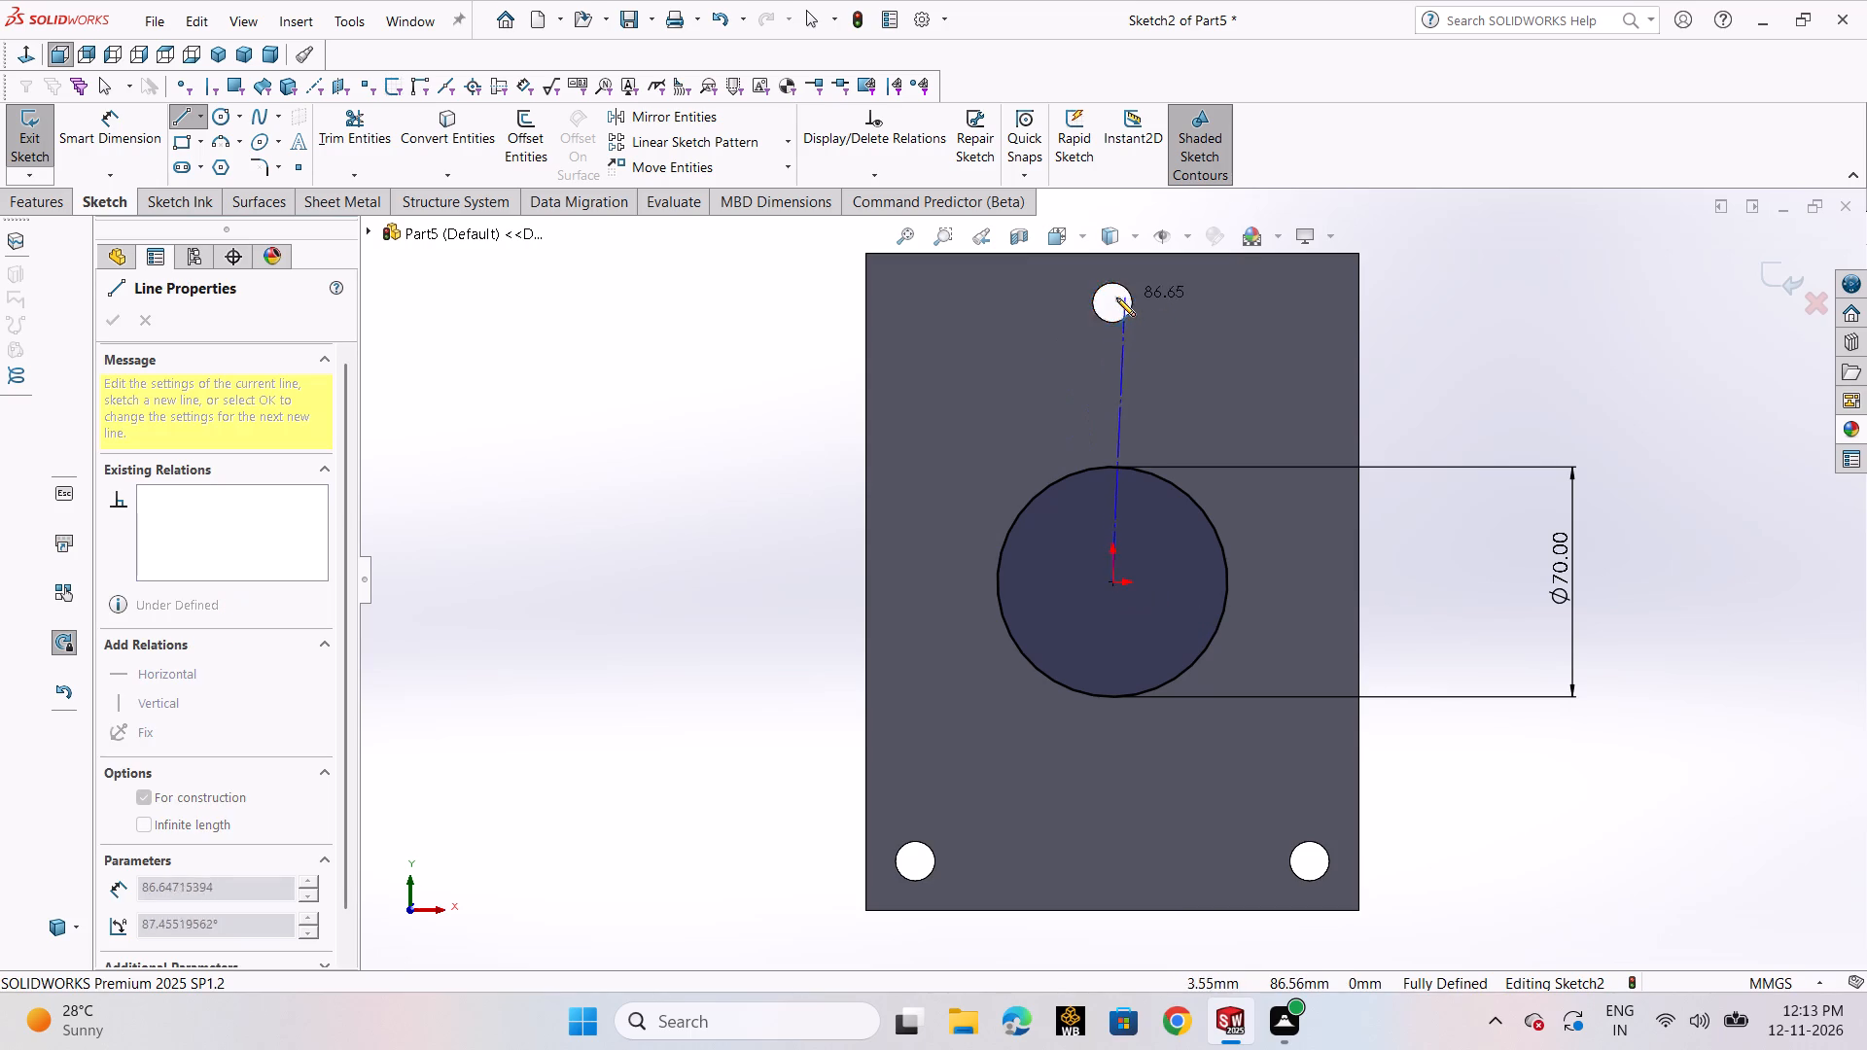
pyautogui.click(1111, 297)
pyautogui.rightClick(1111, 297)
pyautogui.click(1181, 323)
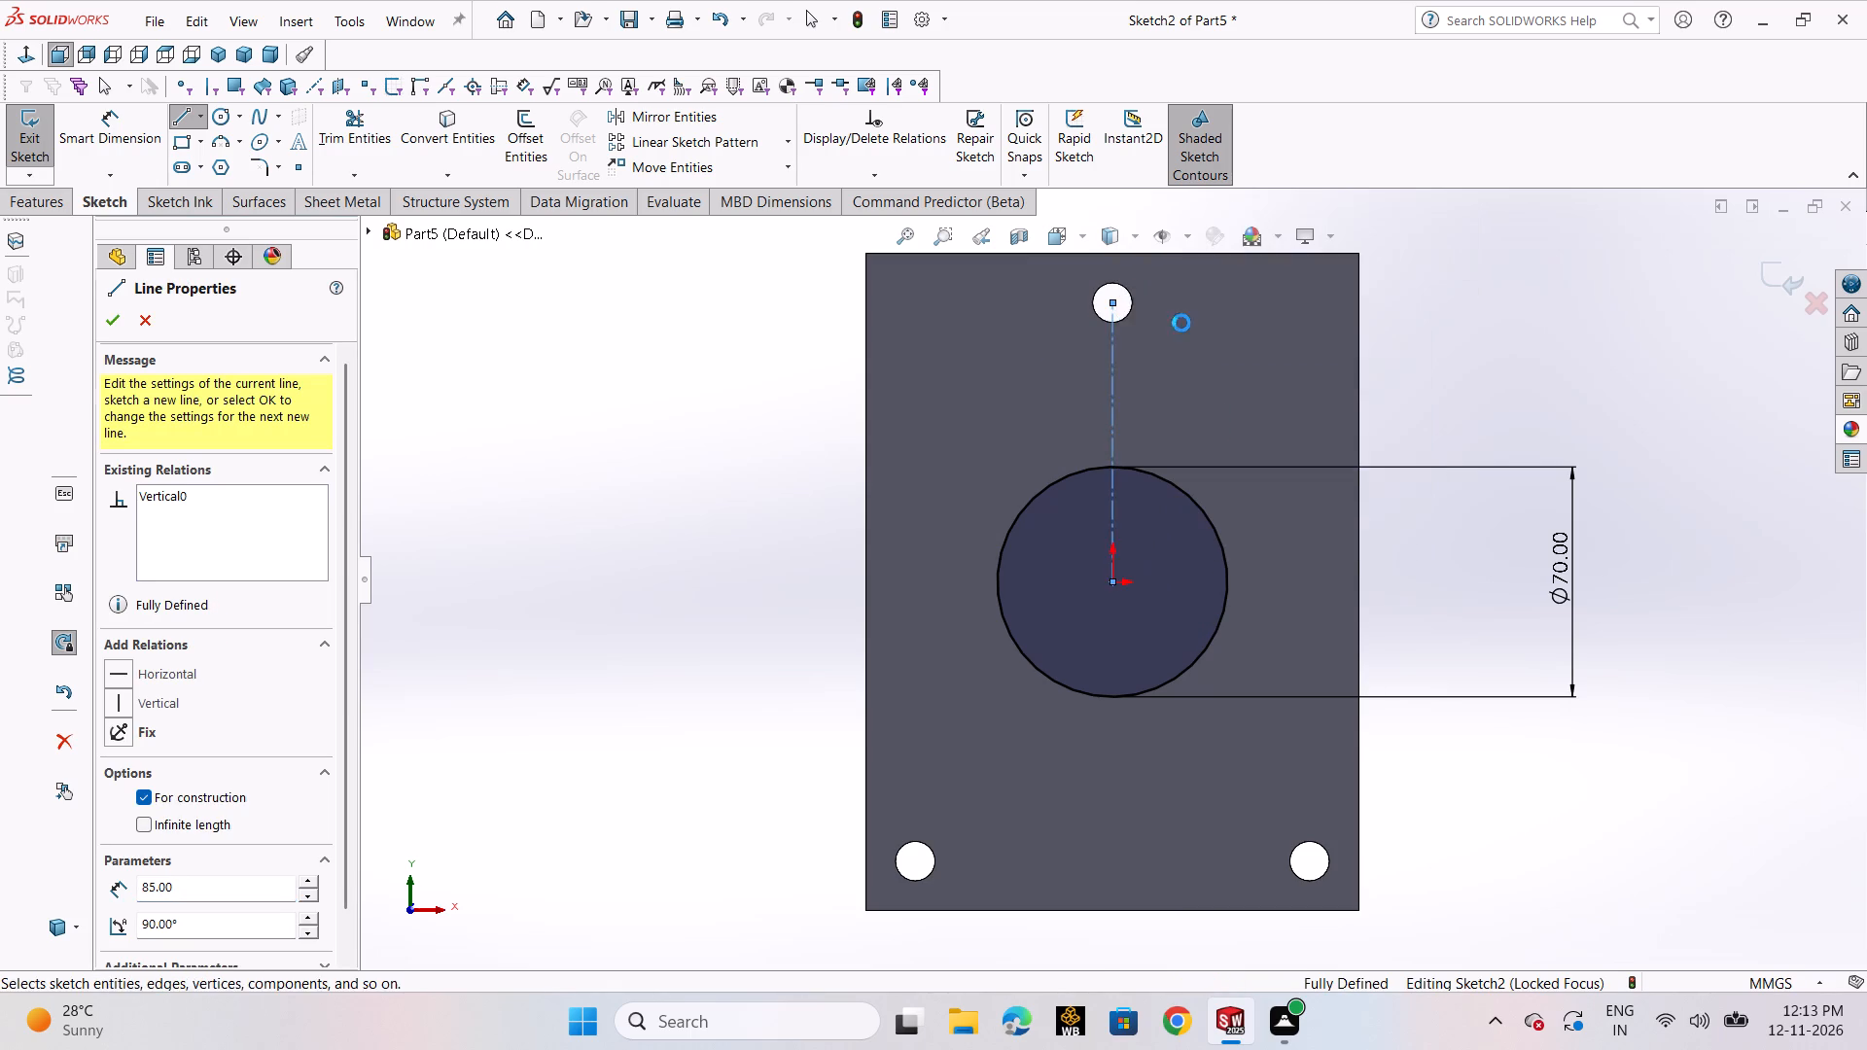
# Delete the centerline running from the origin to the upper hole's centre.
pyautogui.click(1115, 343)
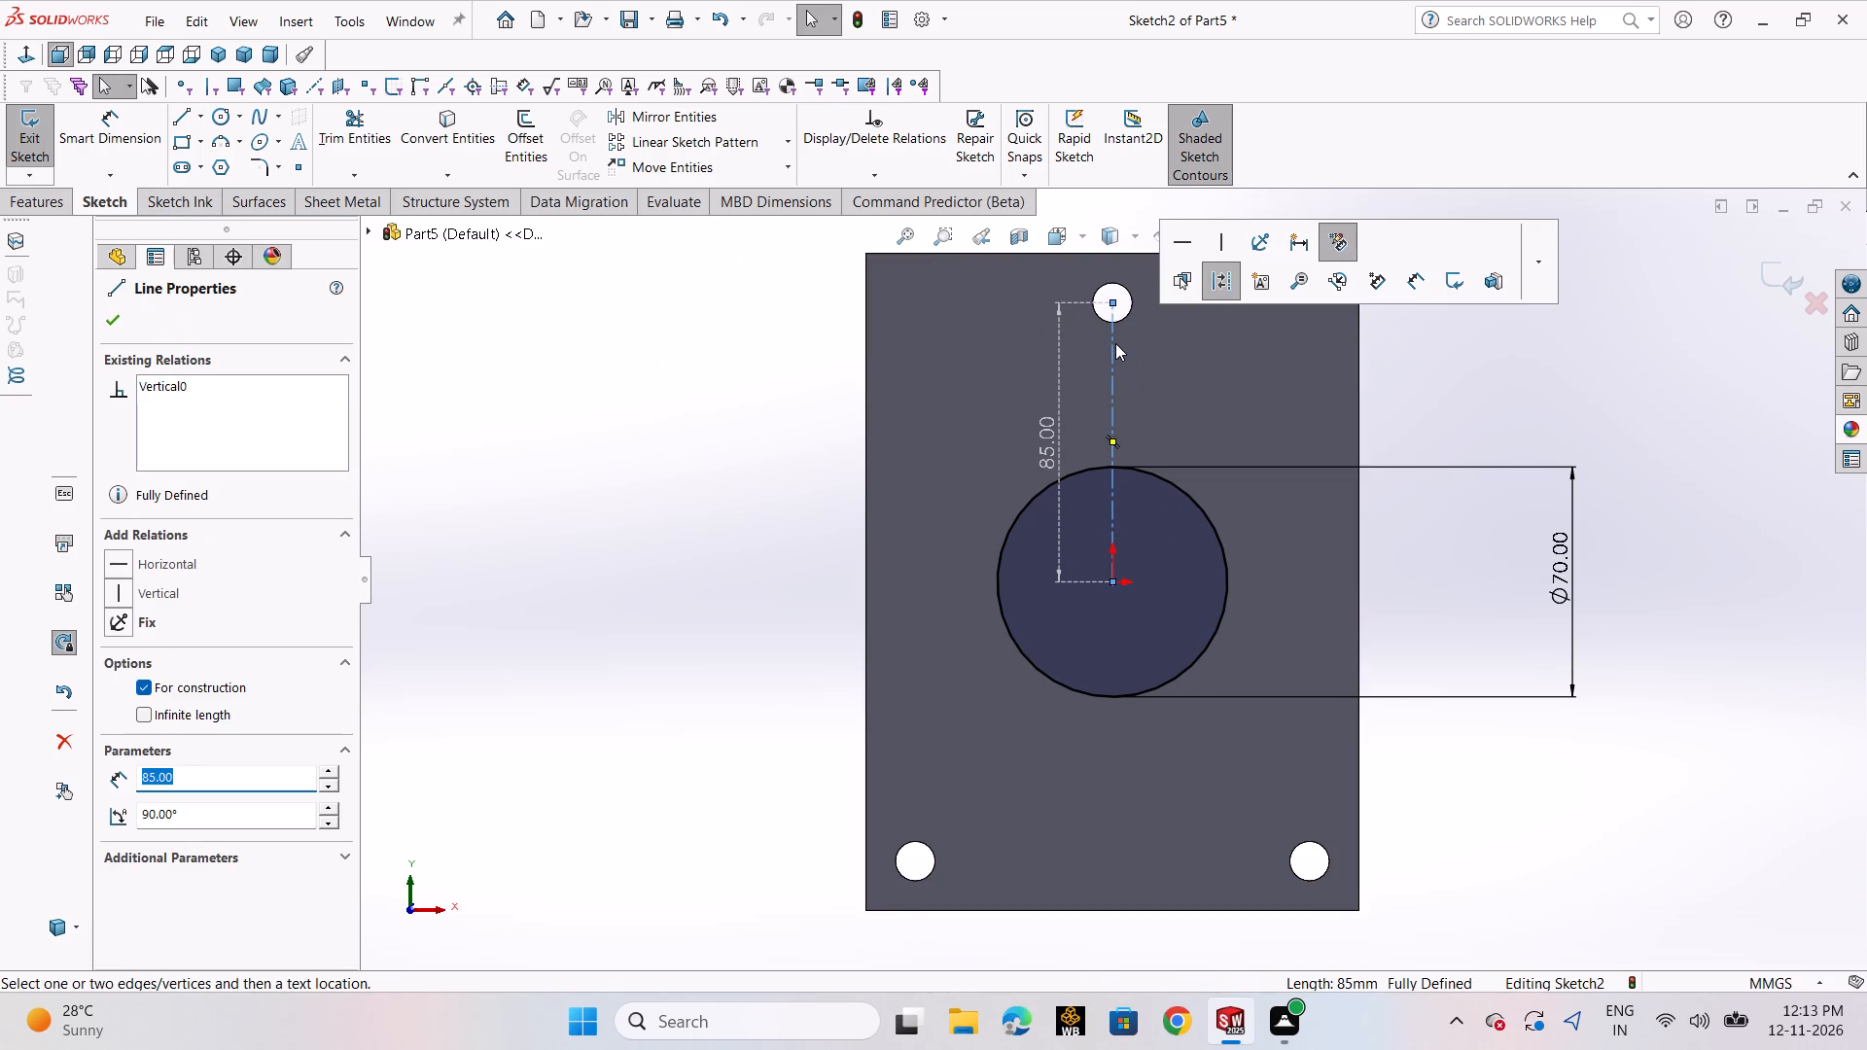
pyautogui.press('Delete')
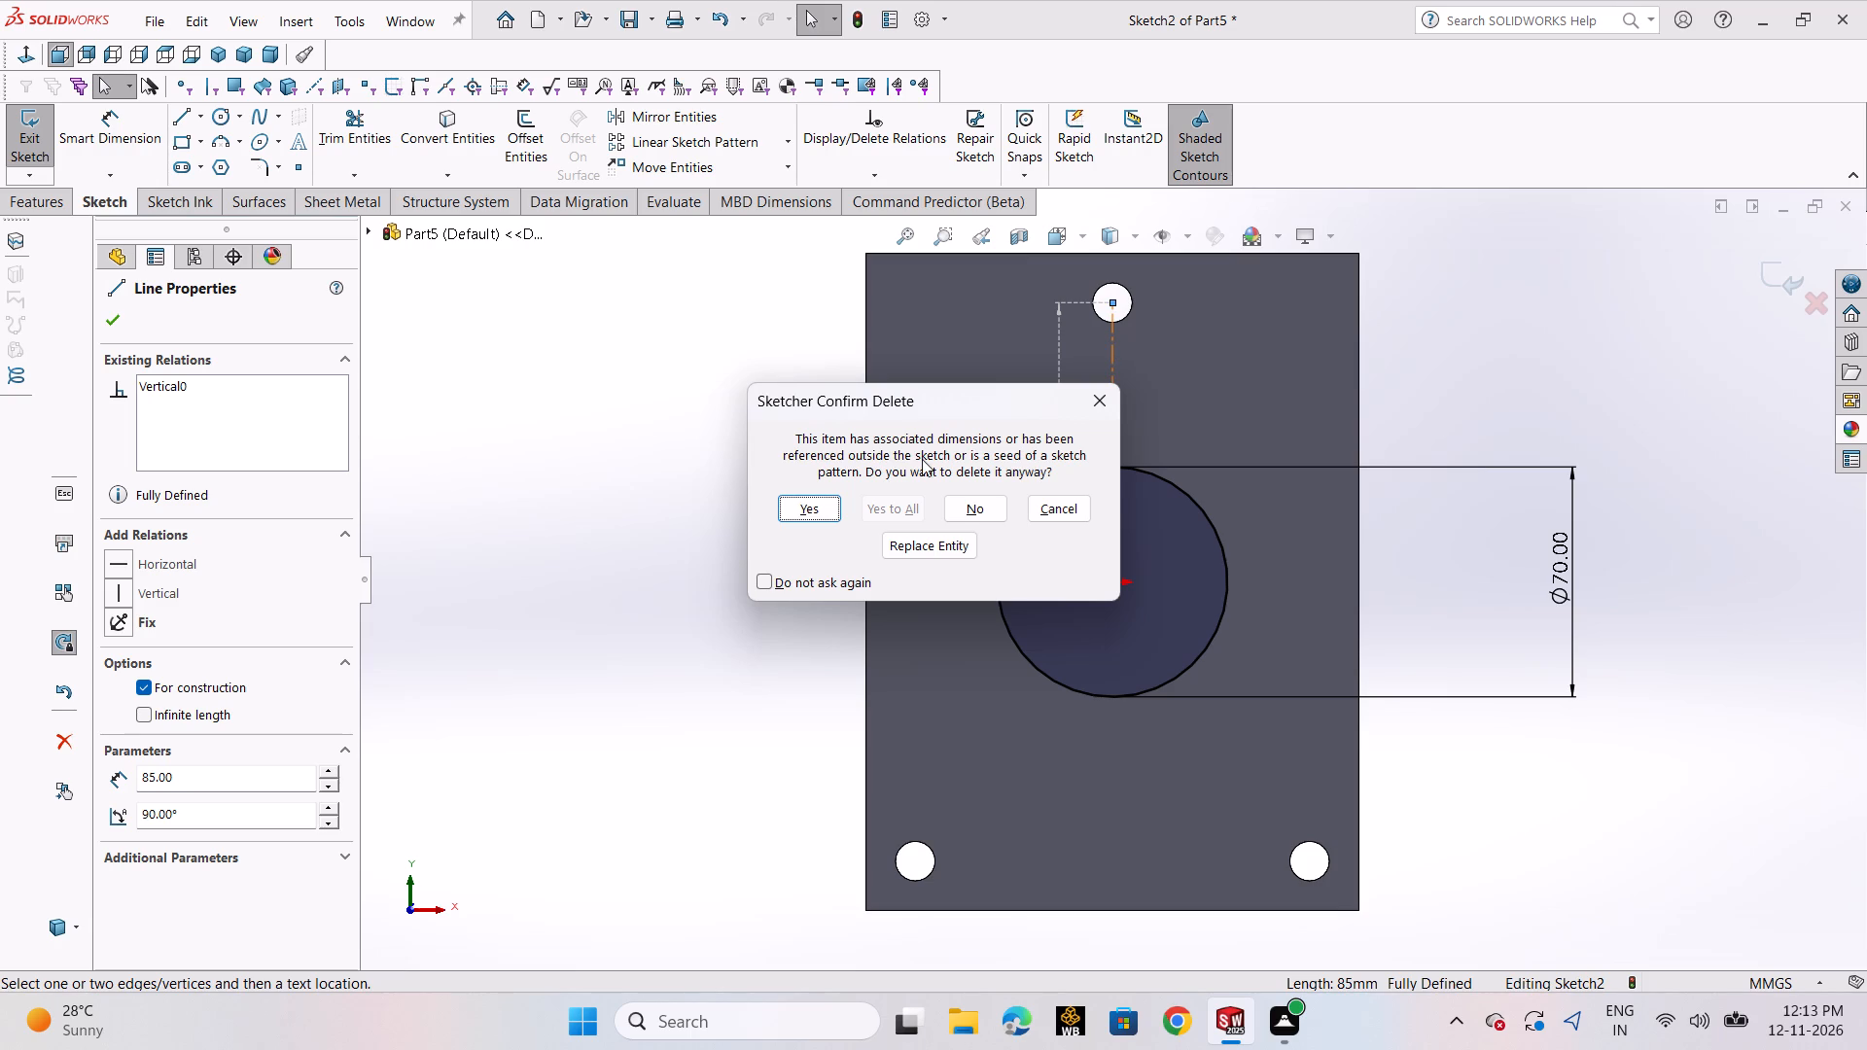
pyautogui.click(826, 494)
# Sketch a vertical centerline 75 mm long upward from the origin, ending below the upper hole.
pyautogui.scroll(4, 1138, 420)
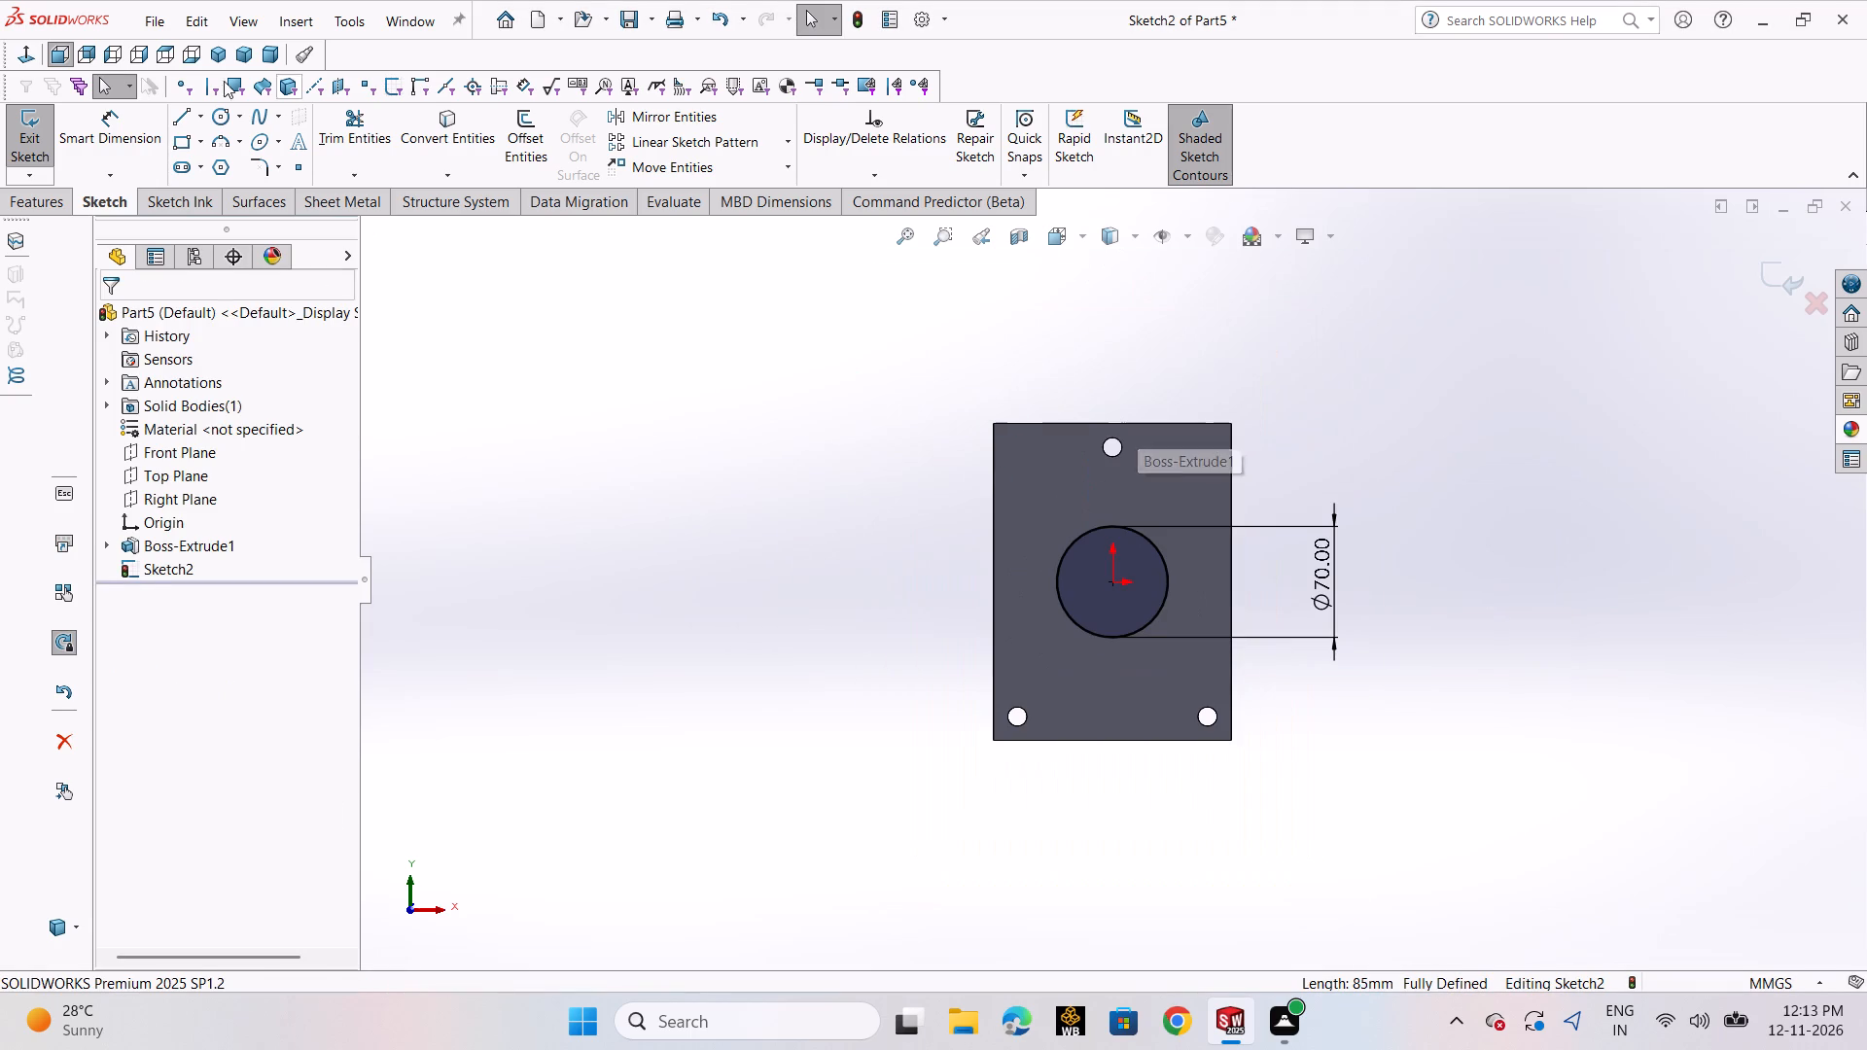
pyautogui.click(197, 119)
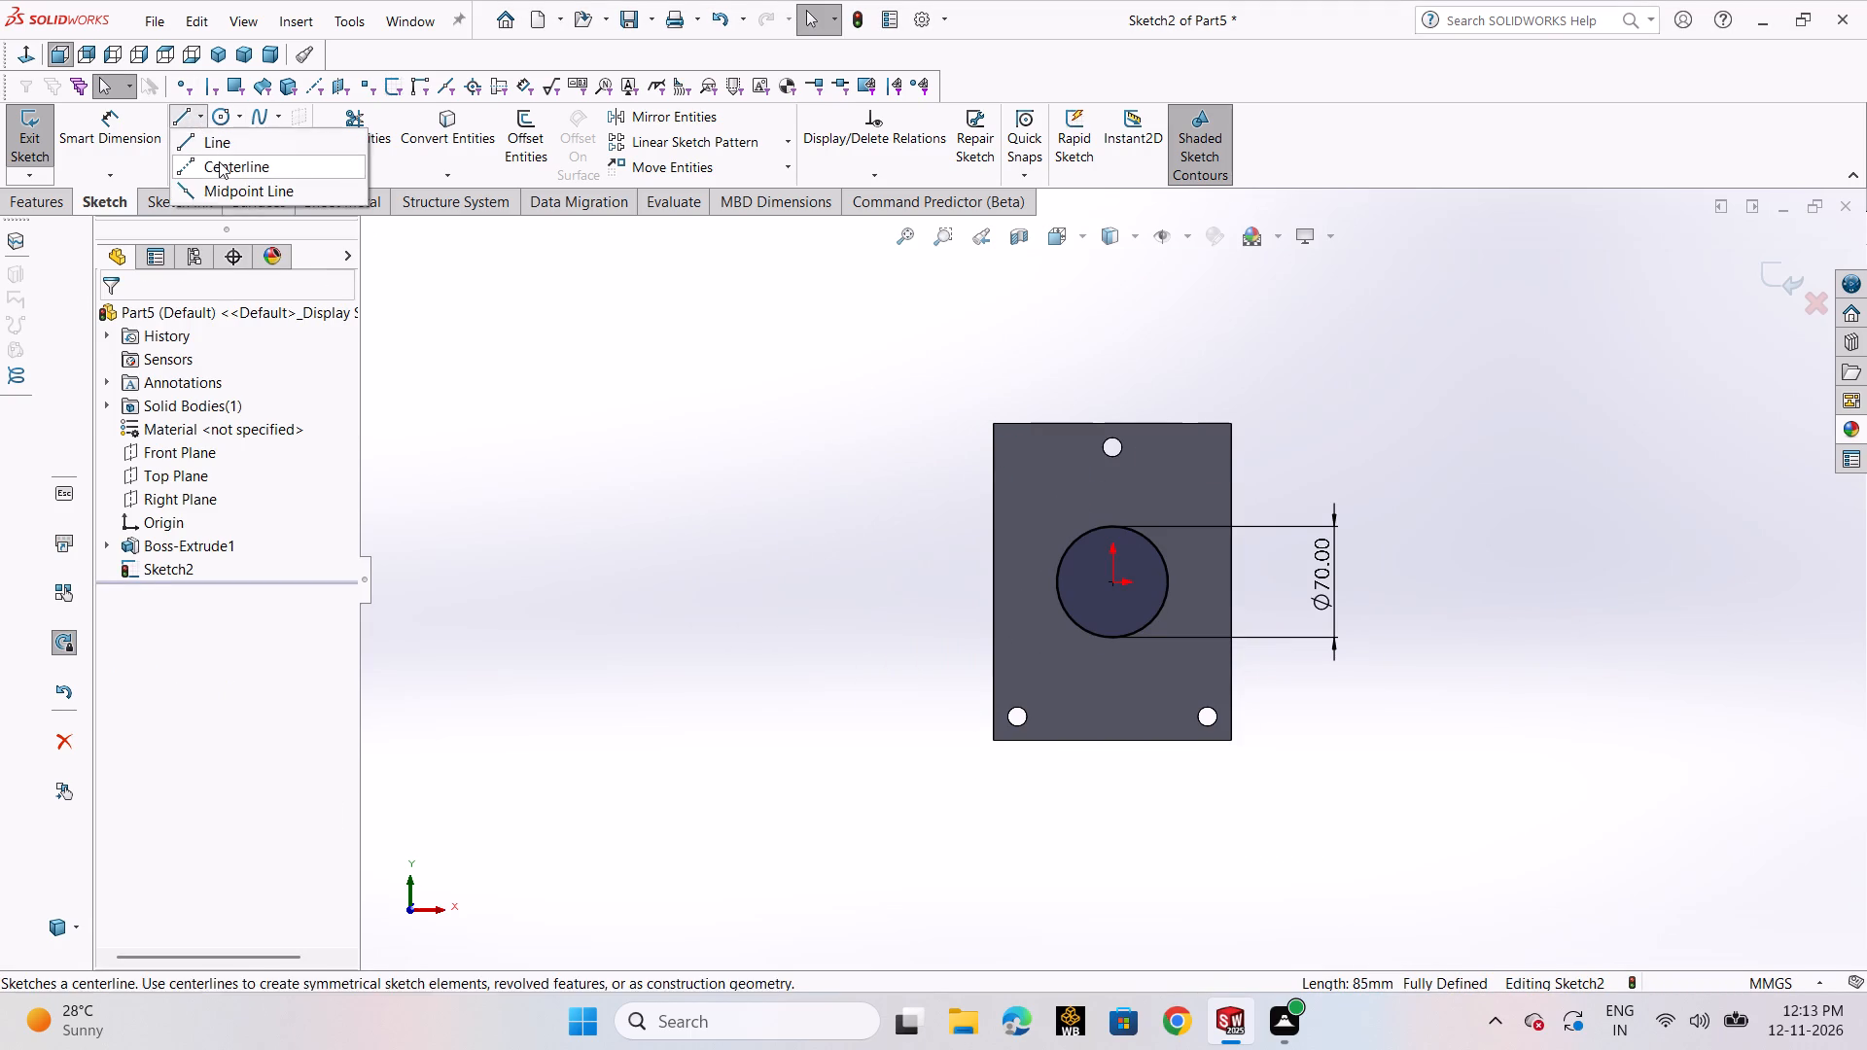
pyautogui.click(219, 161)
pyautogui.click(1116, 581)
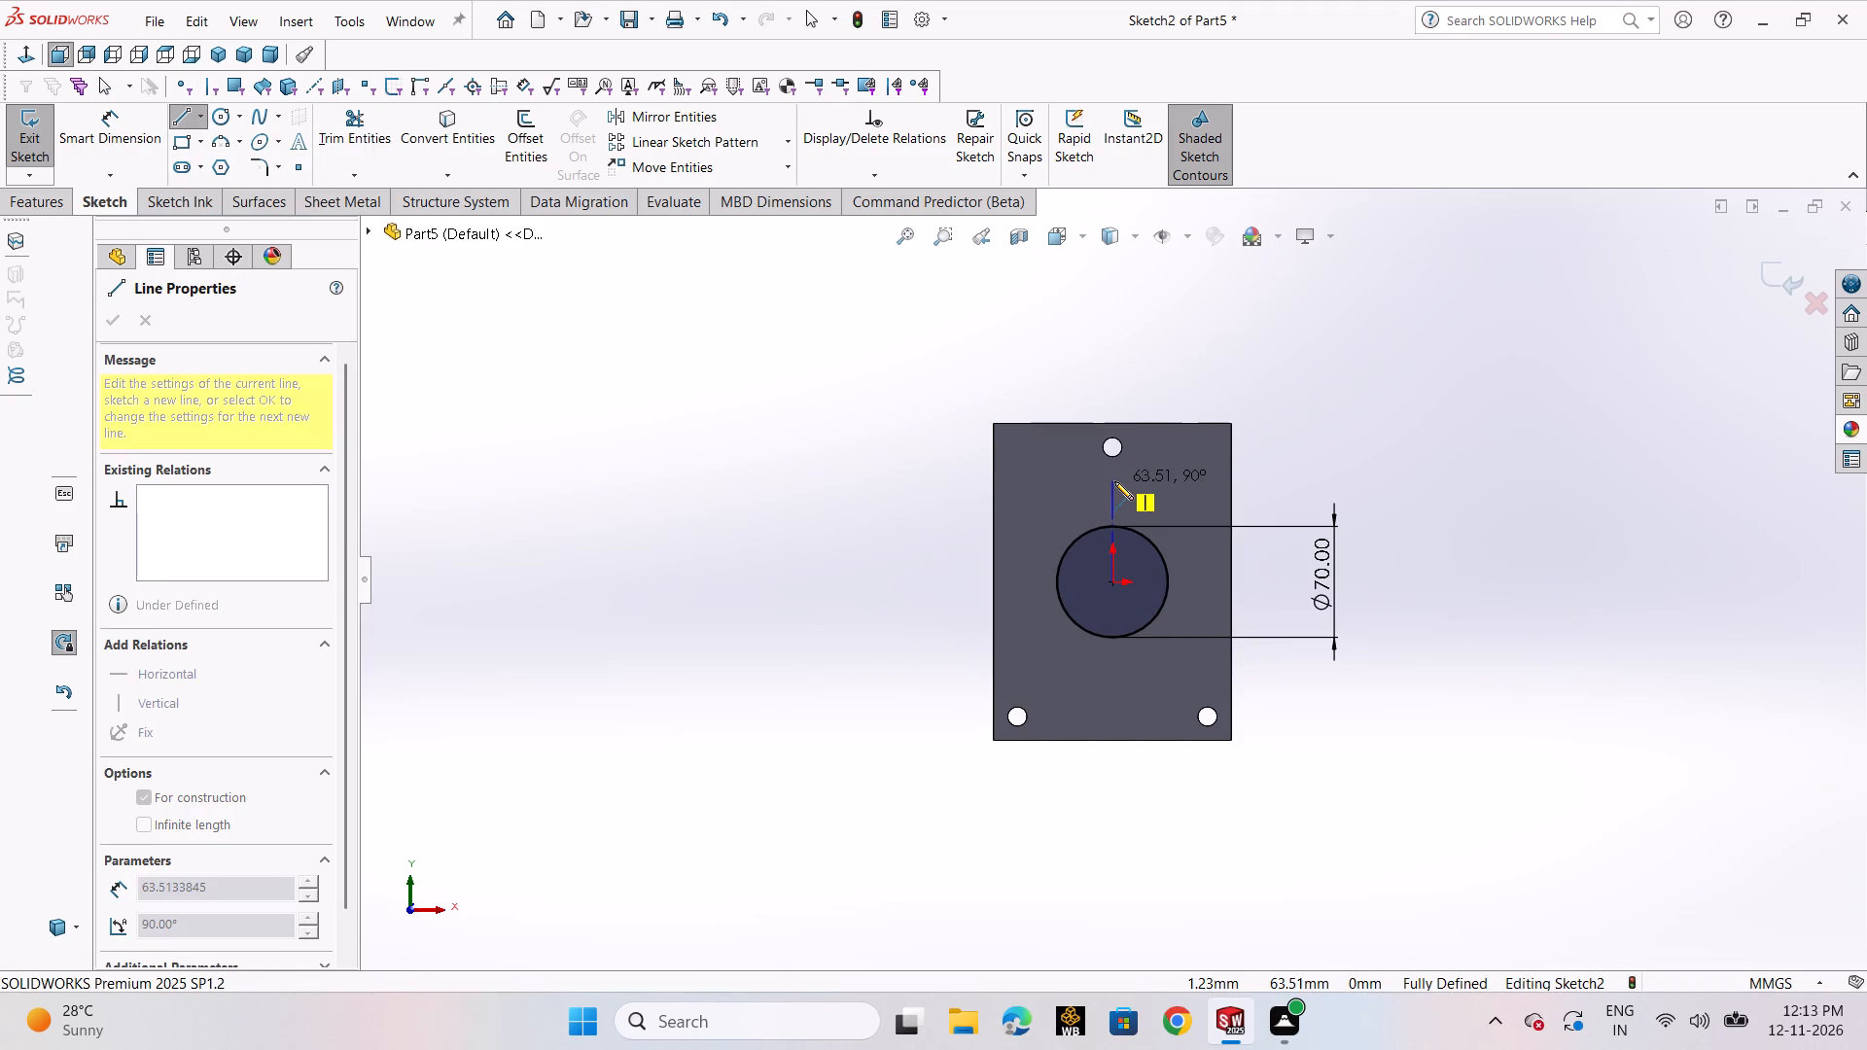
pyautogui.click(1114, 481)
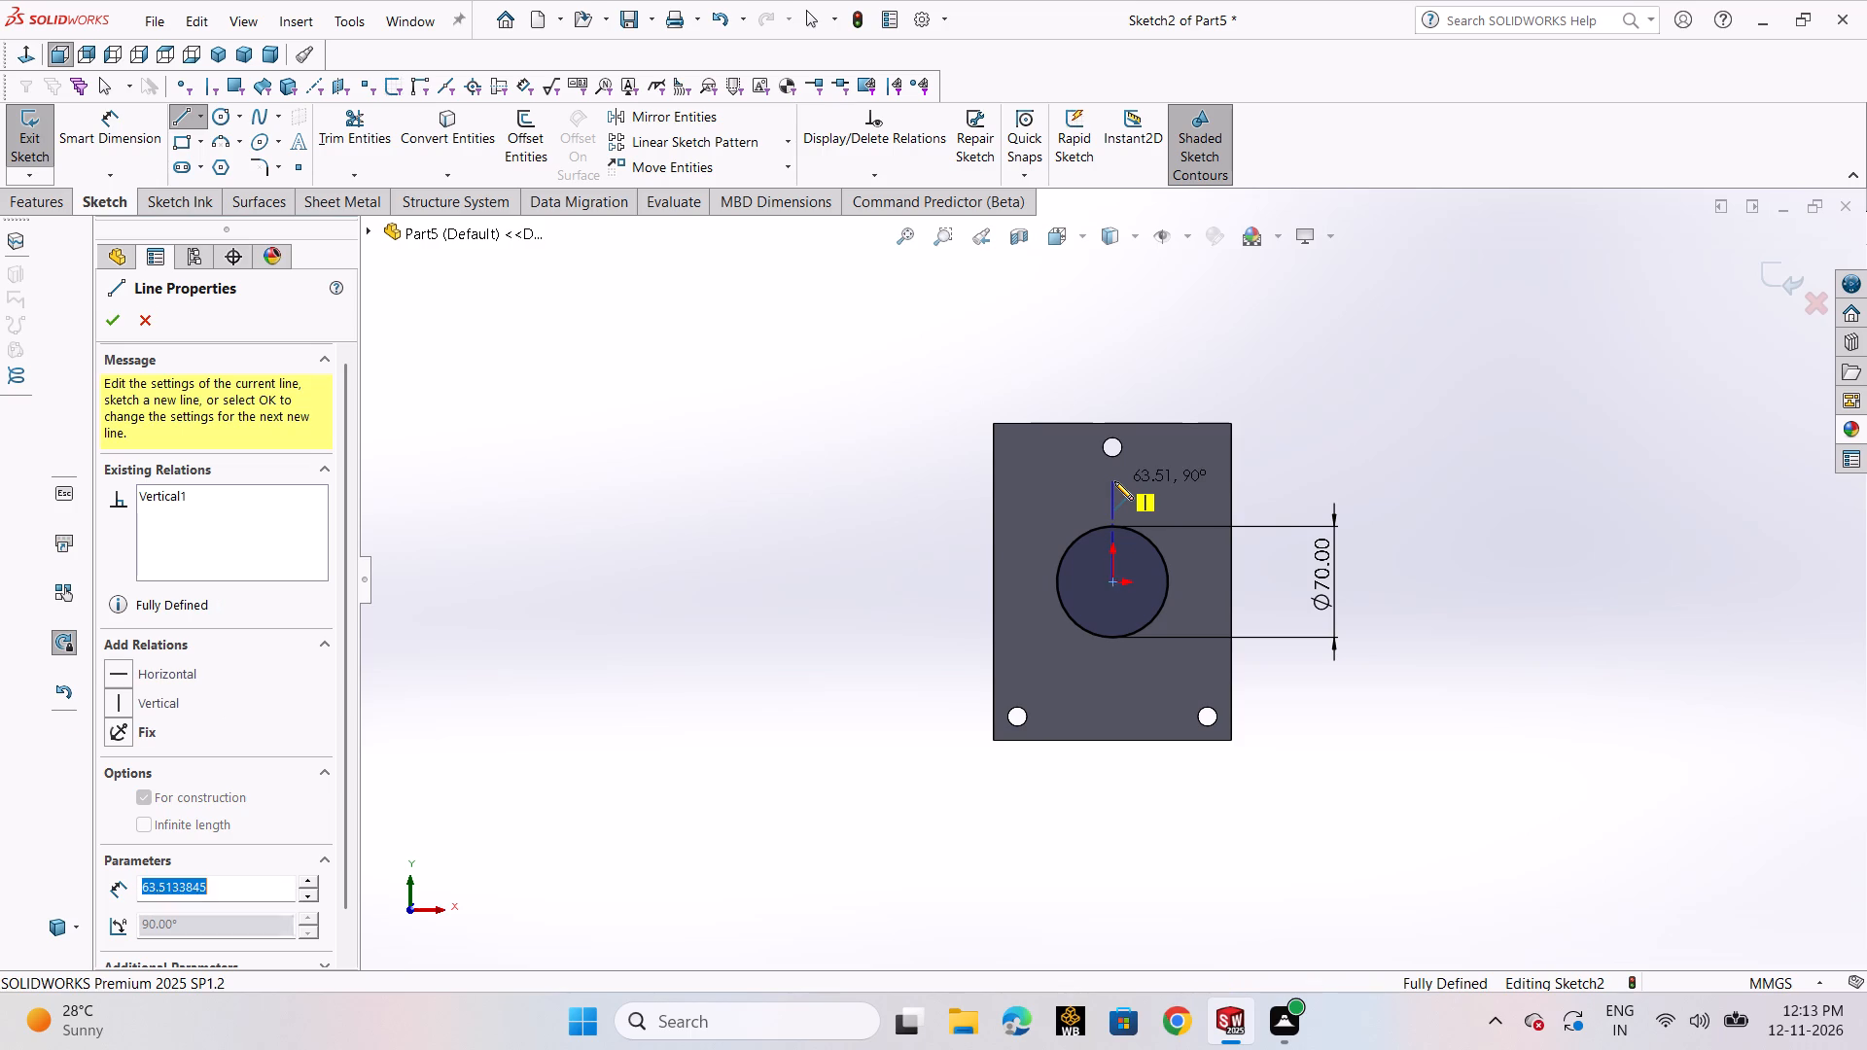
pyautogui.write('75')
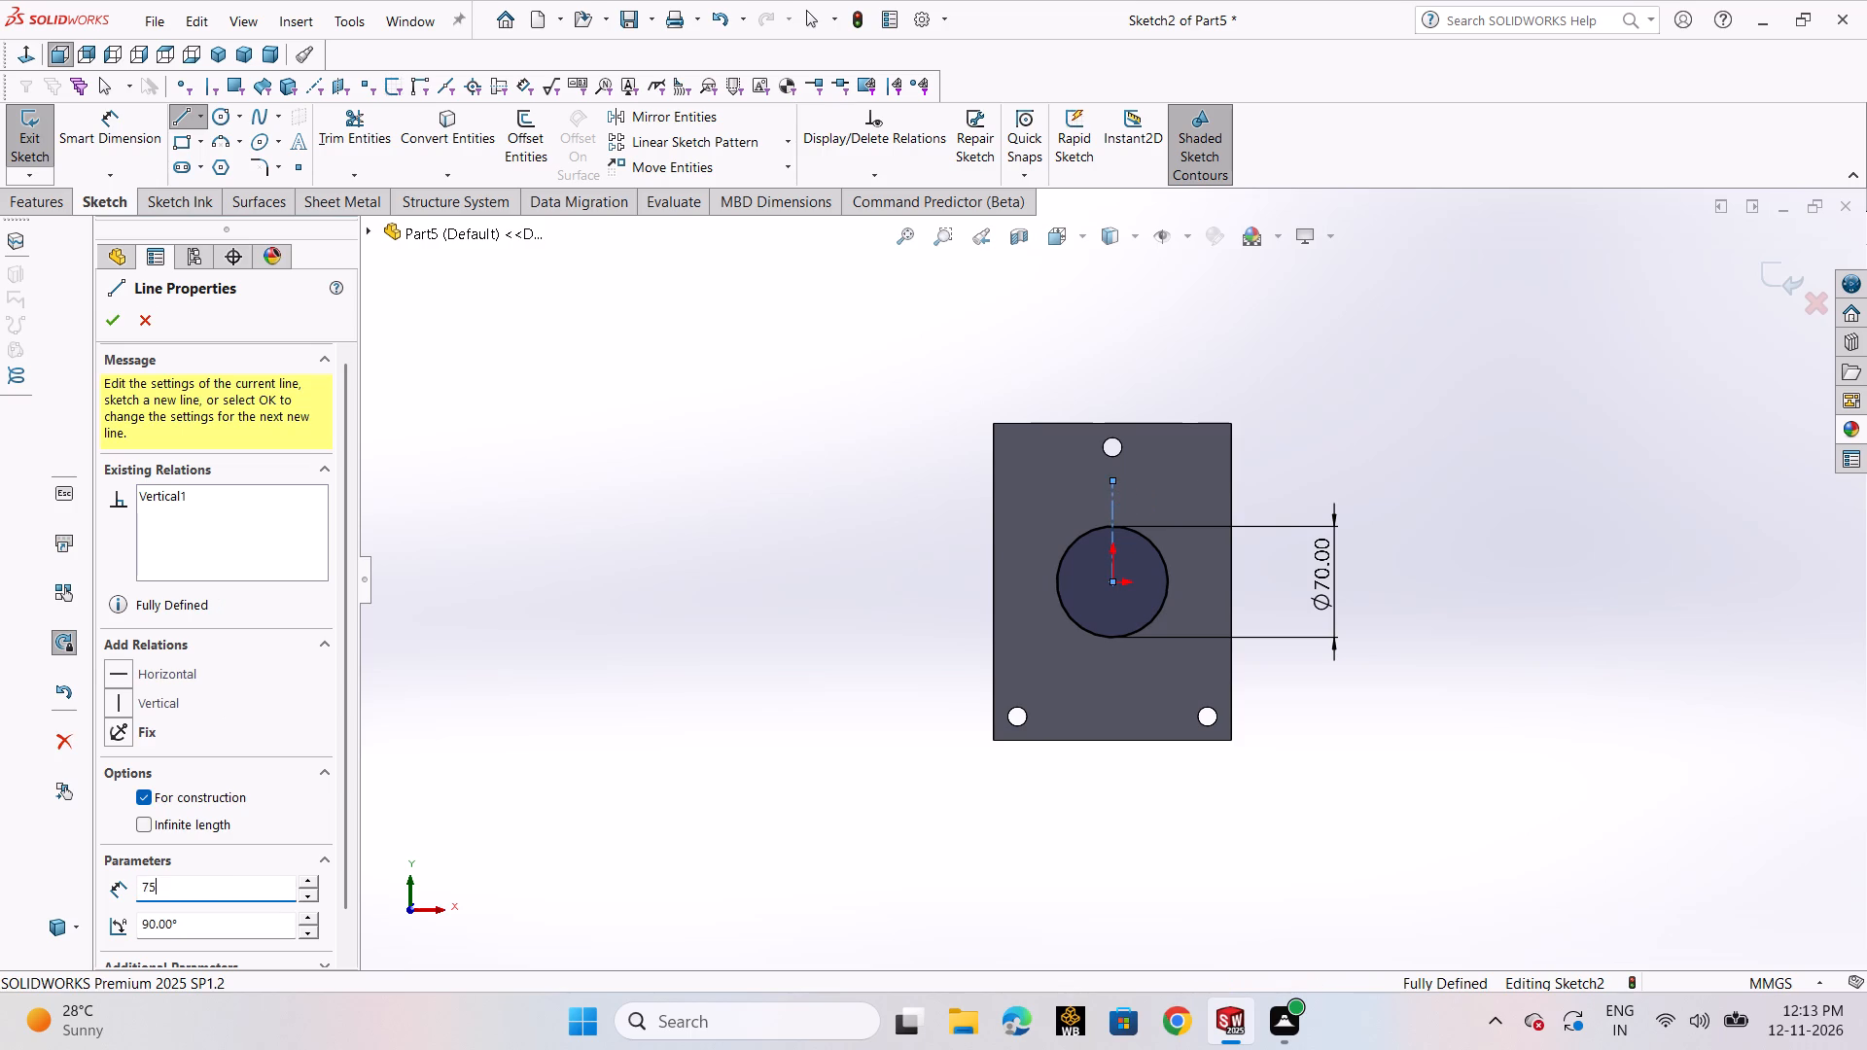
pyautogui.press('Return')
pyautogui.rightClick(548, 378)
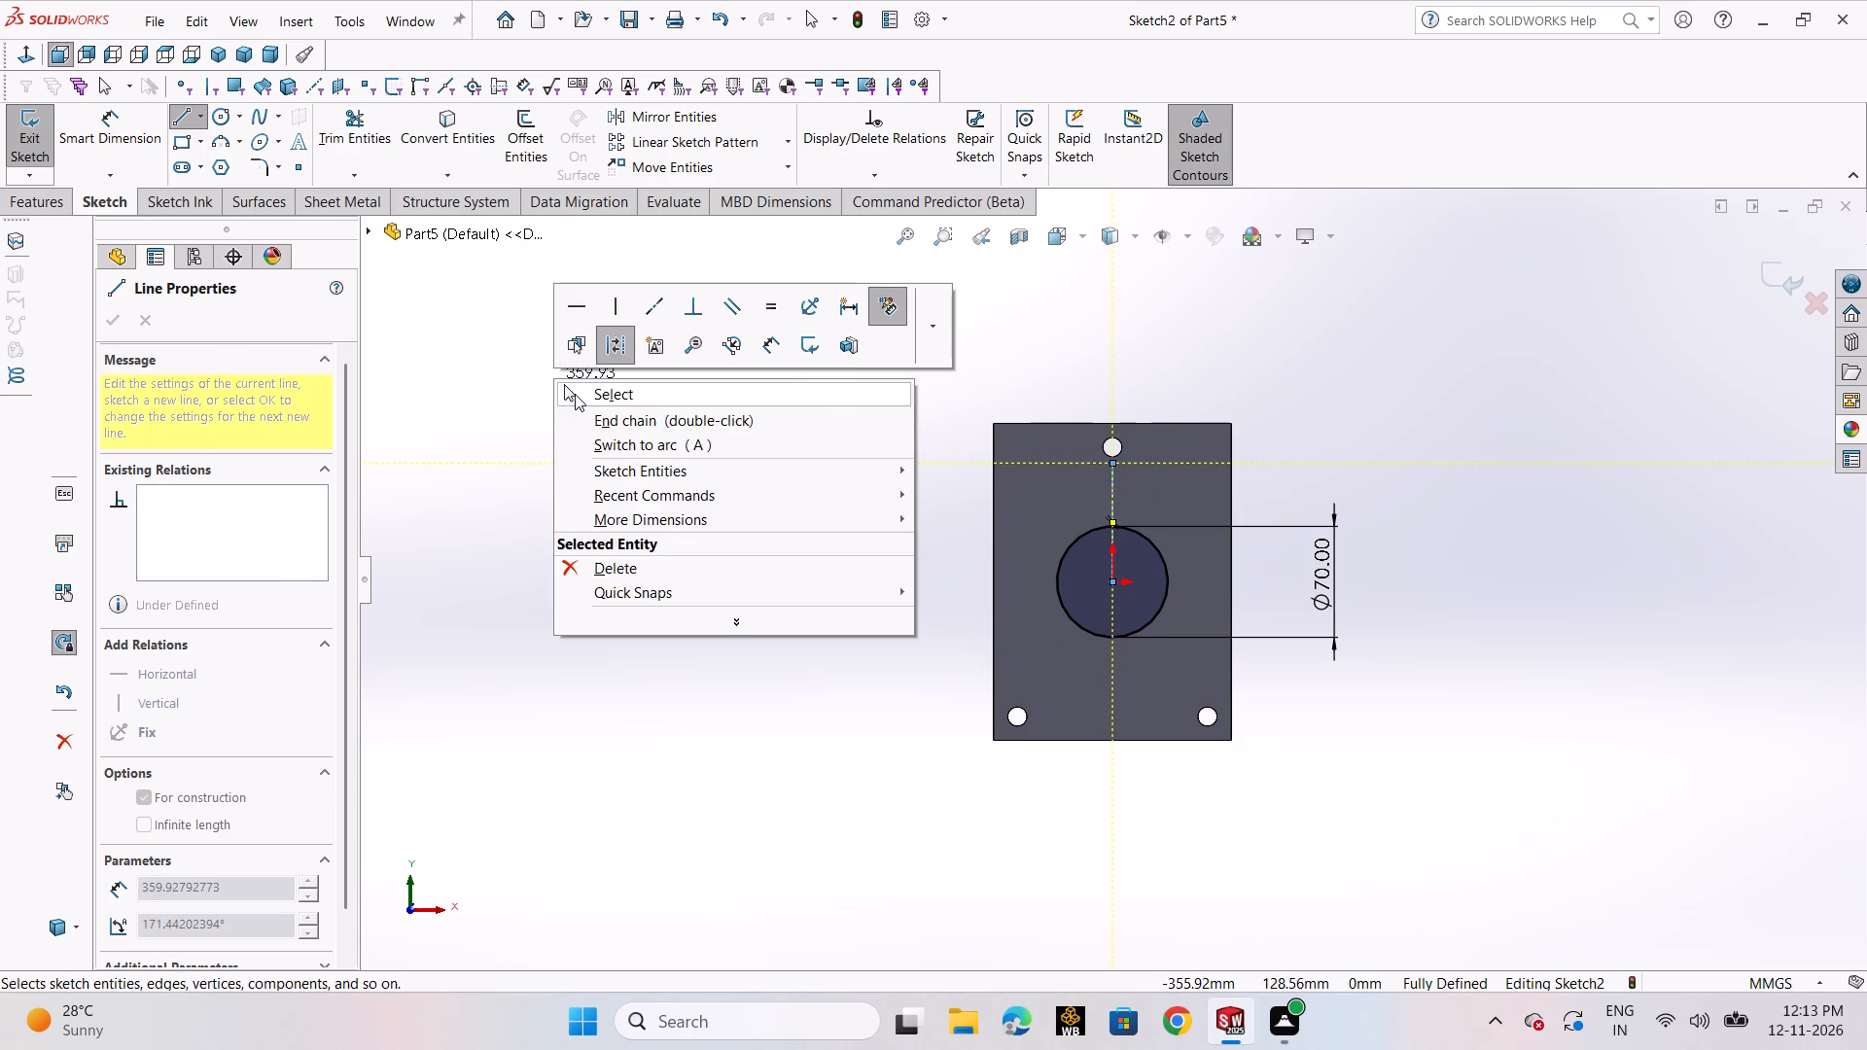
pyautogui.click(575, 394)
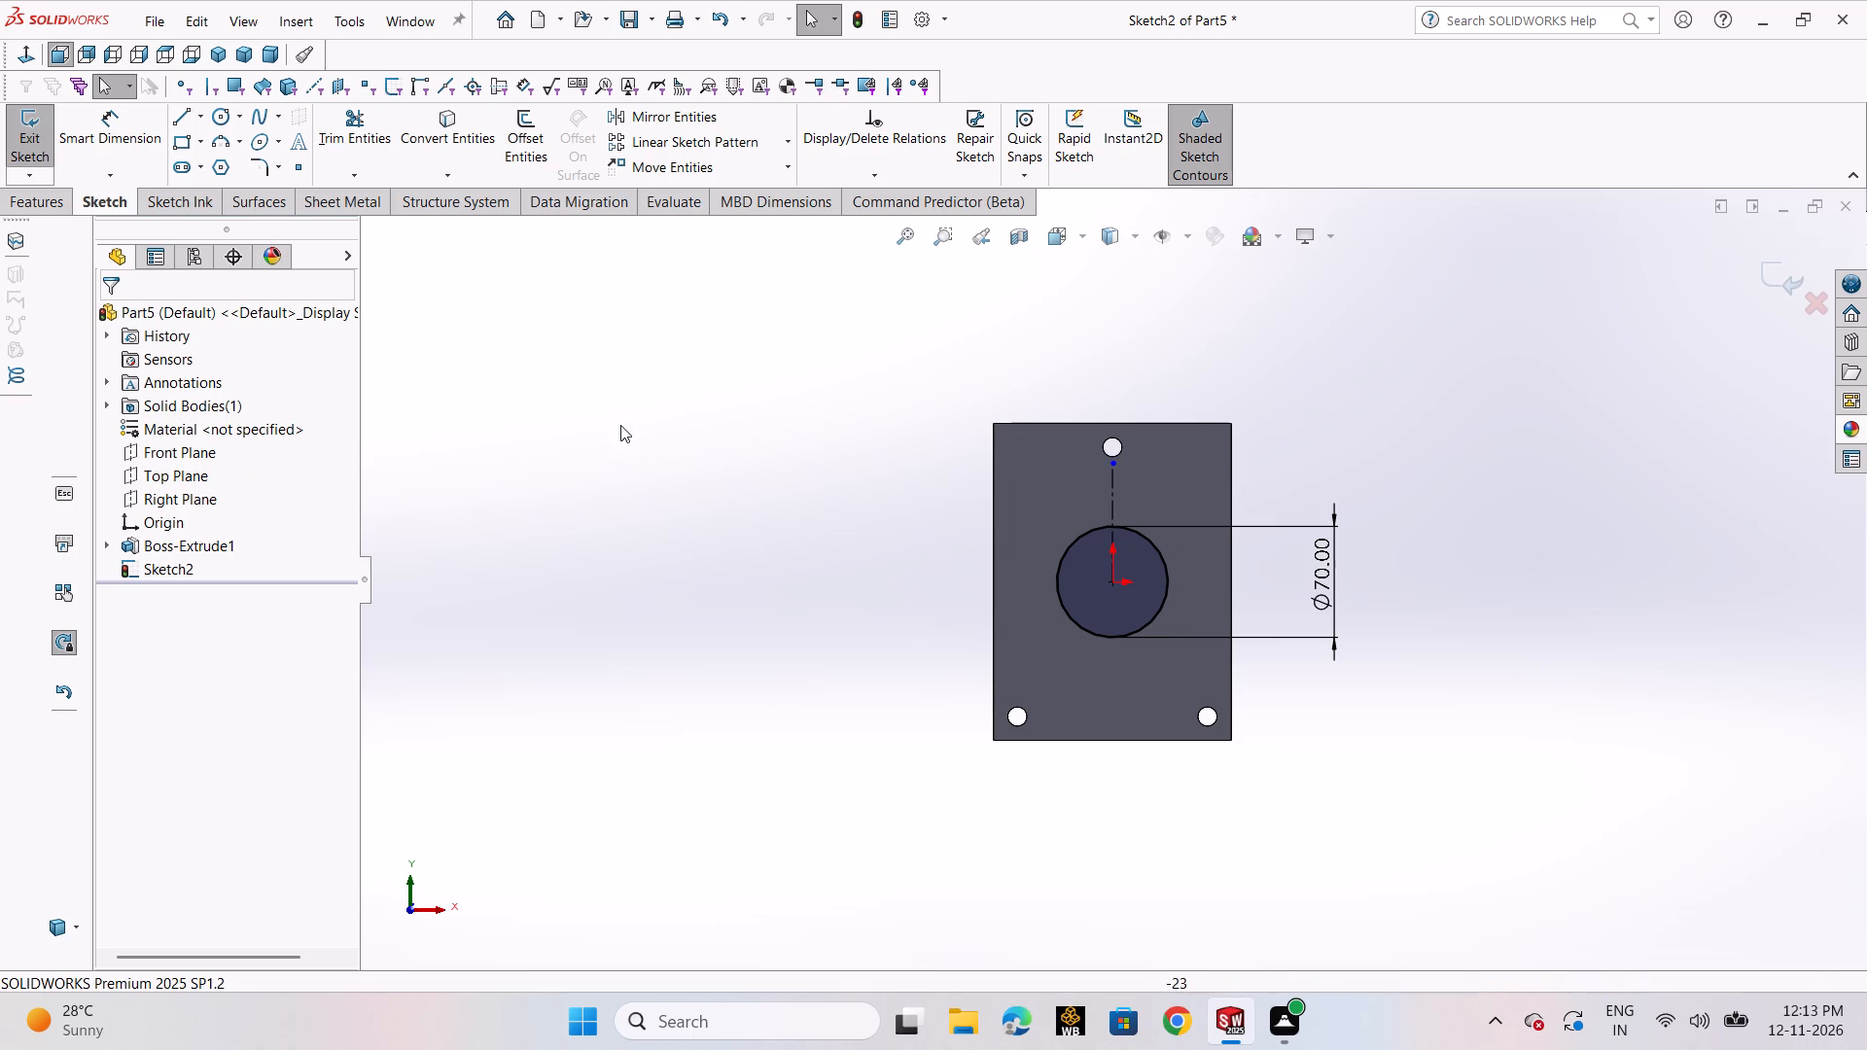
# Edit the base plate's sketch and set the plate height to 225 mm.
pyautogui.click(168, 549)
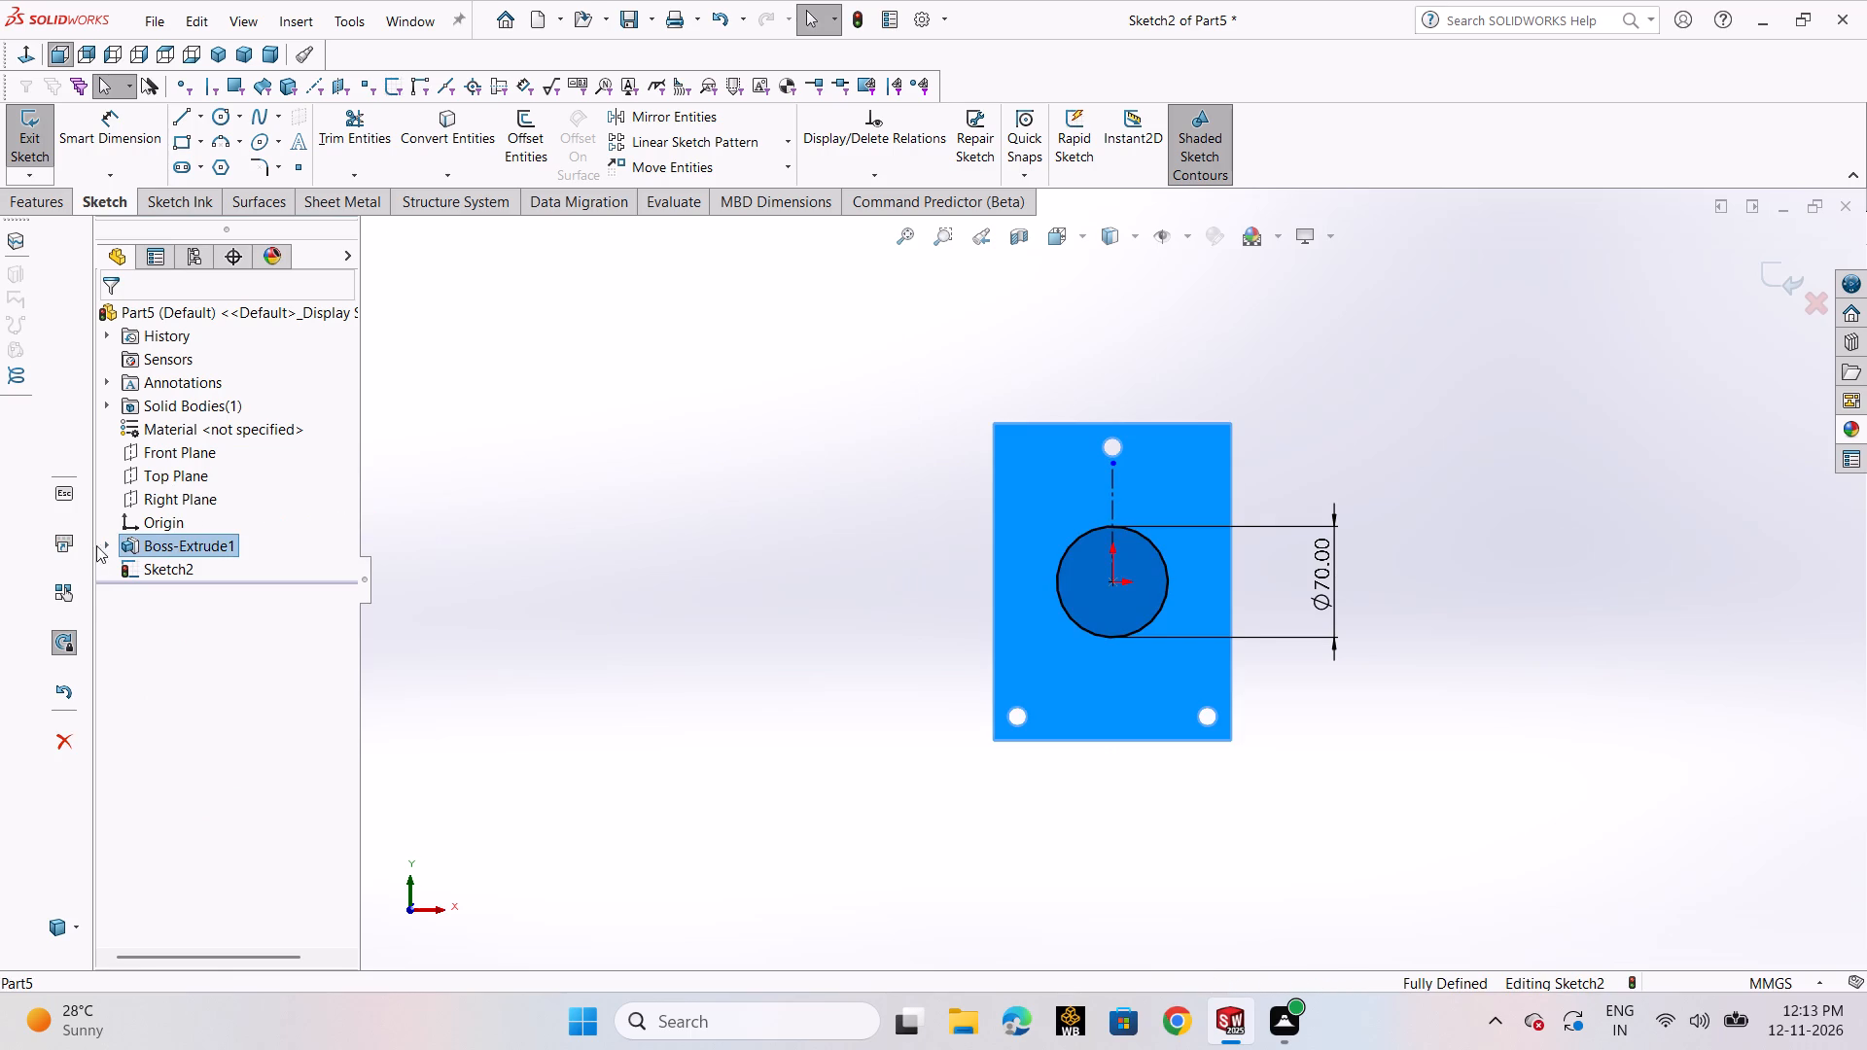
pyautogui.click(102, 542)
pyautogui.click(181, 560)
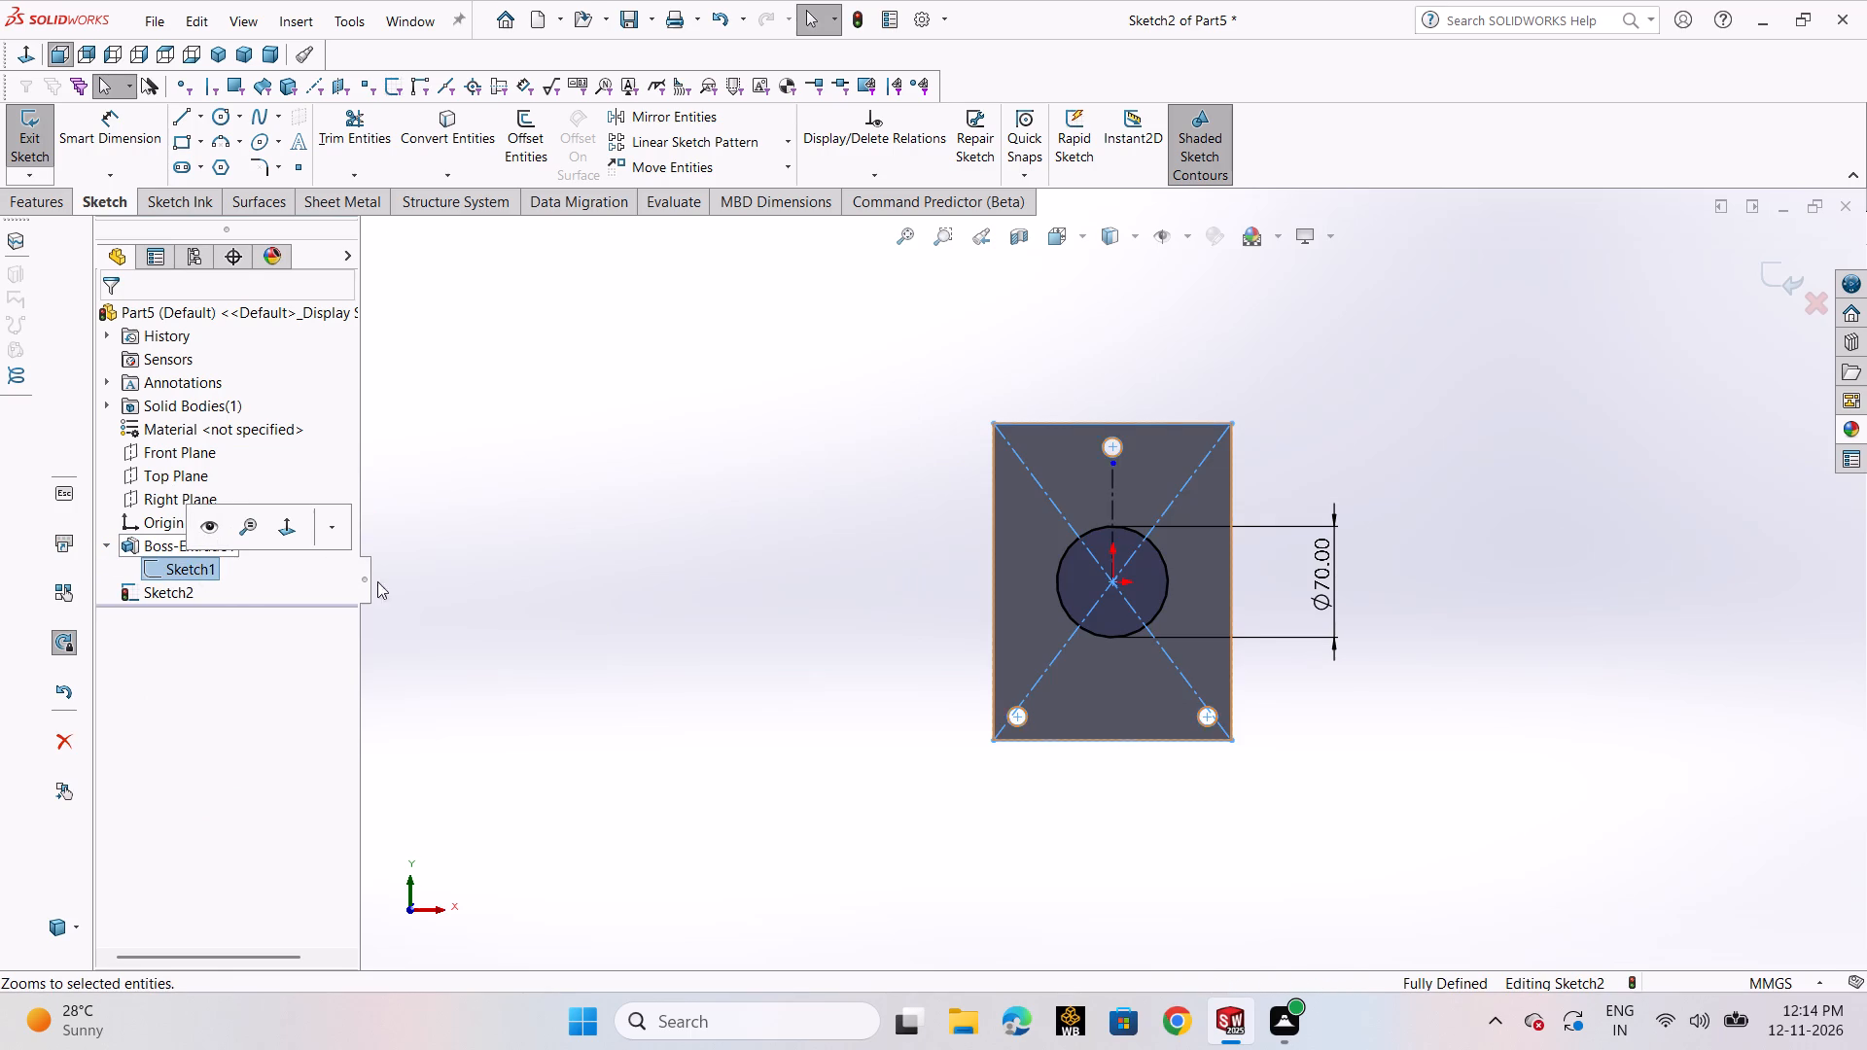
pyautogui.click(1787, 278)
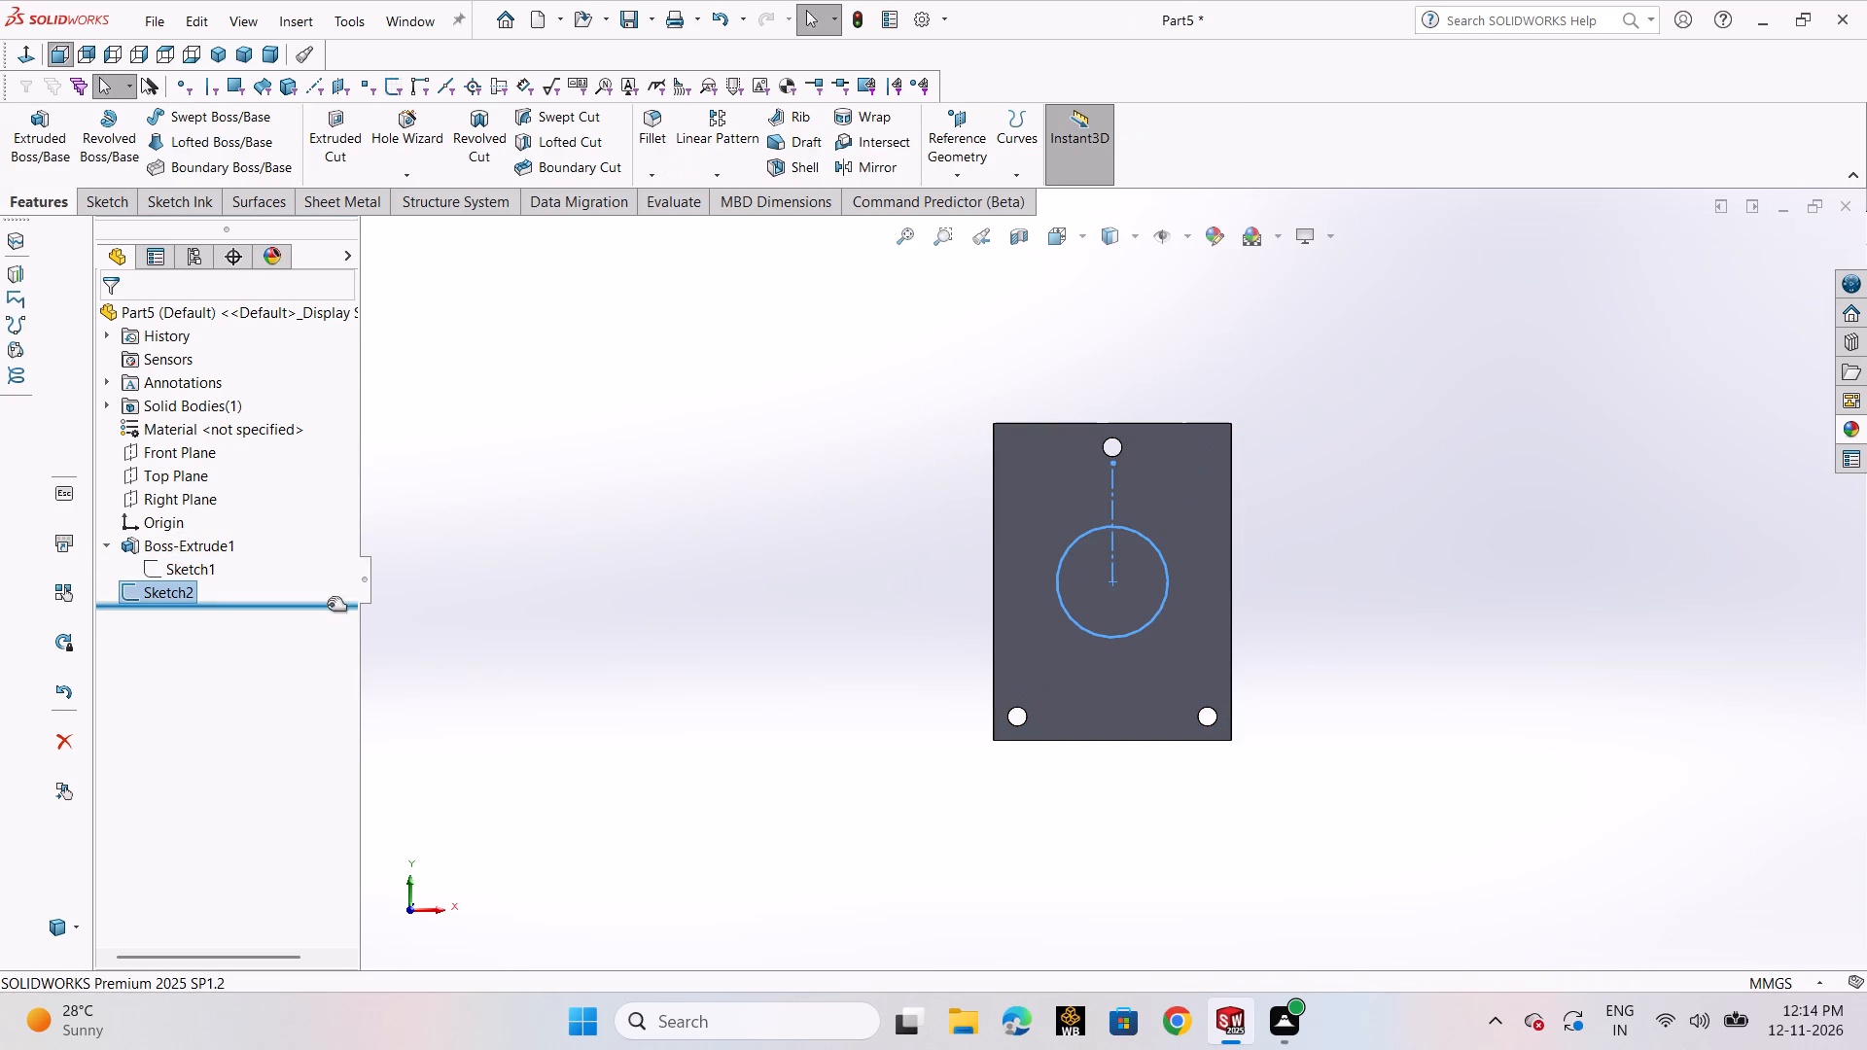
pyautogui.click(202, 579)
pyautogui.click(229, 519)
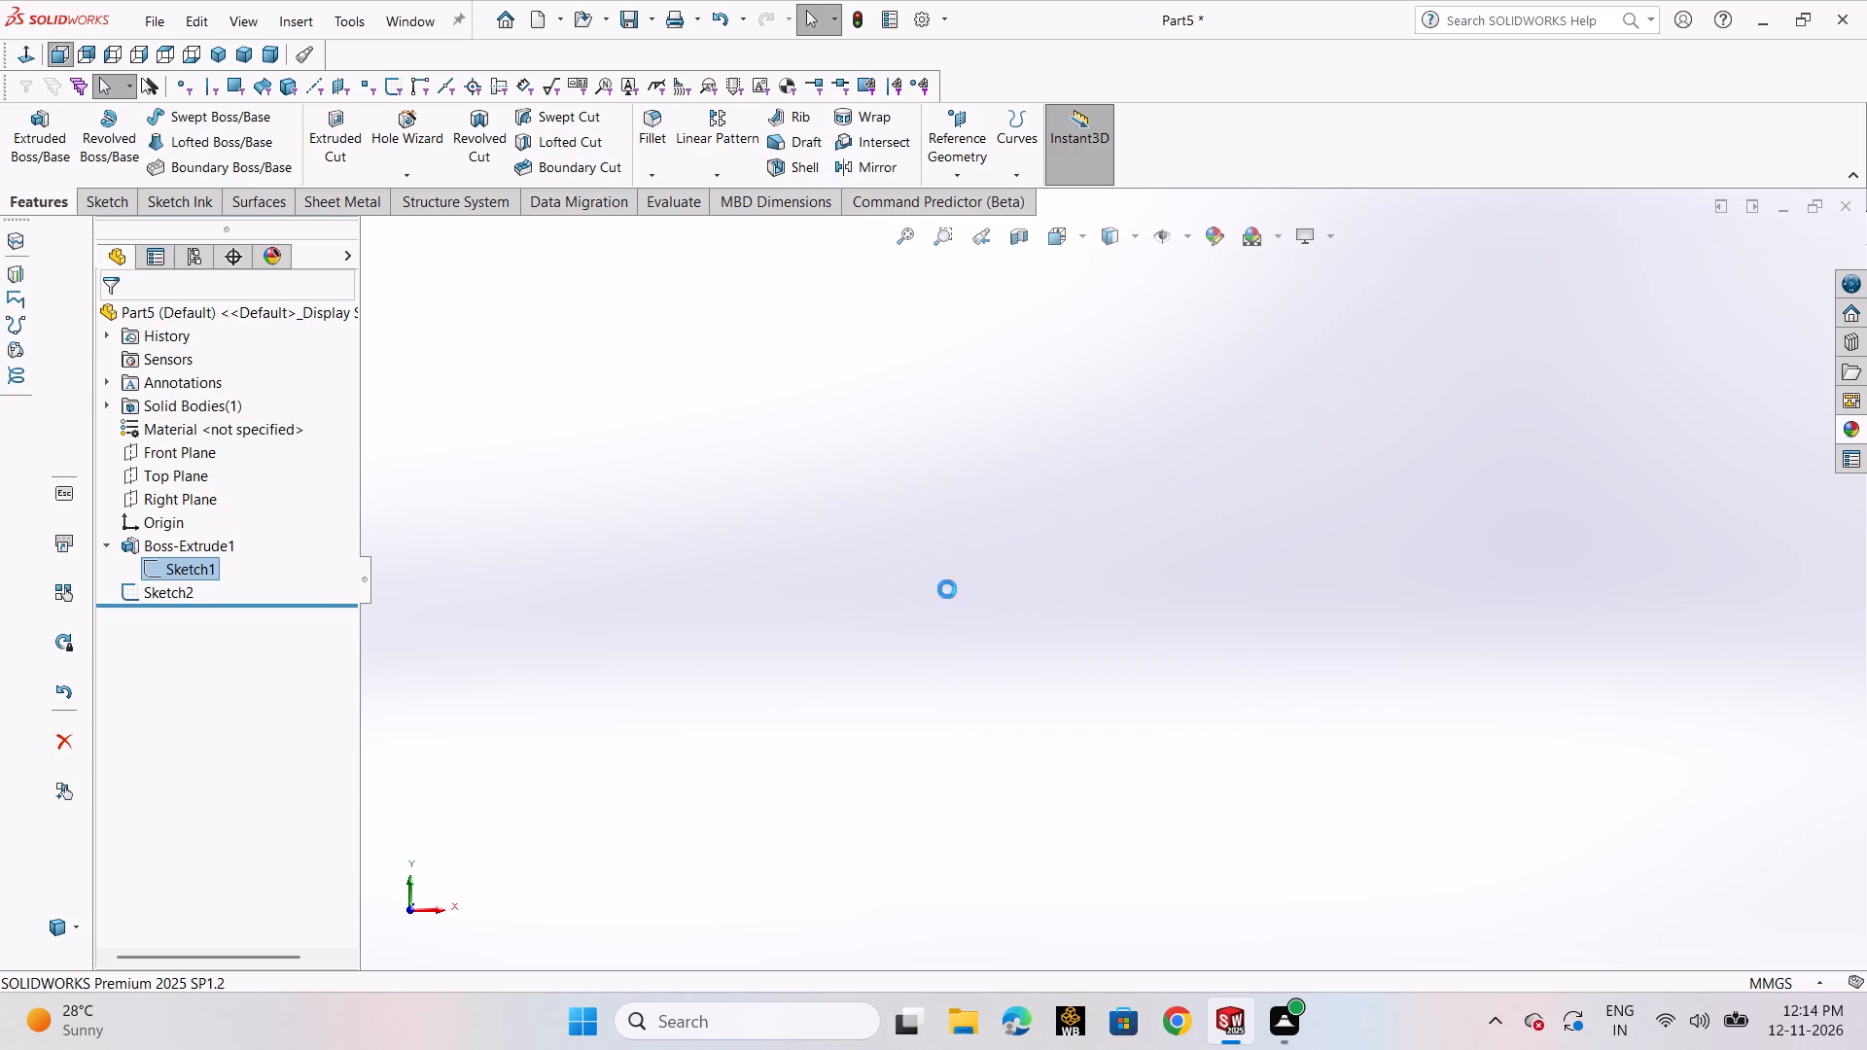
pyautogui.doubleClick(1383, 519)
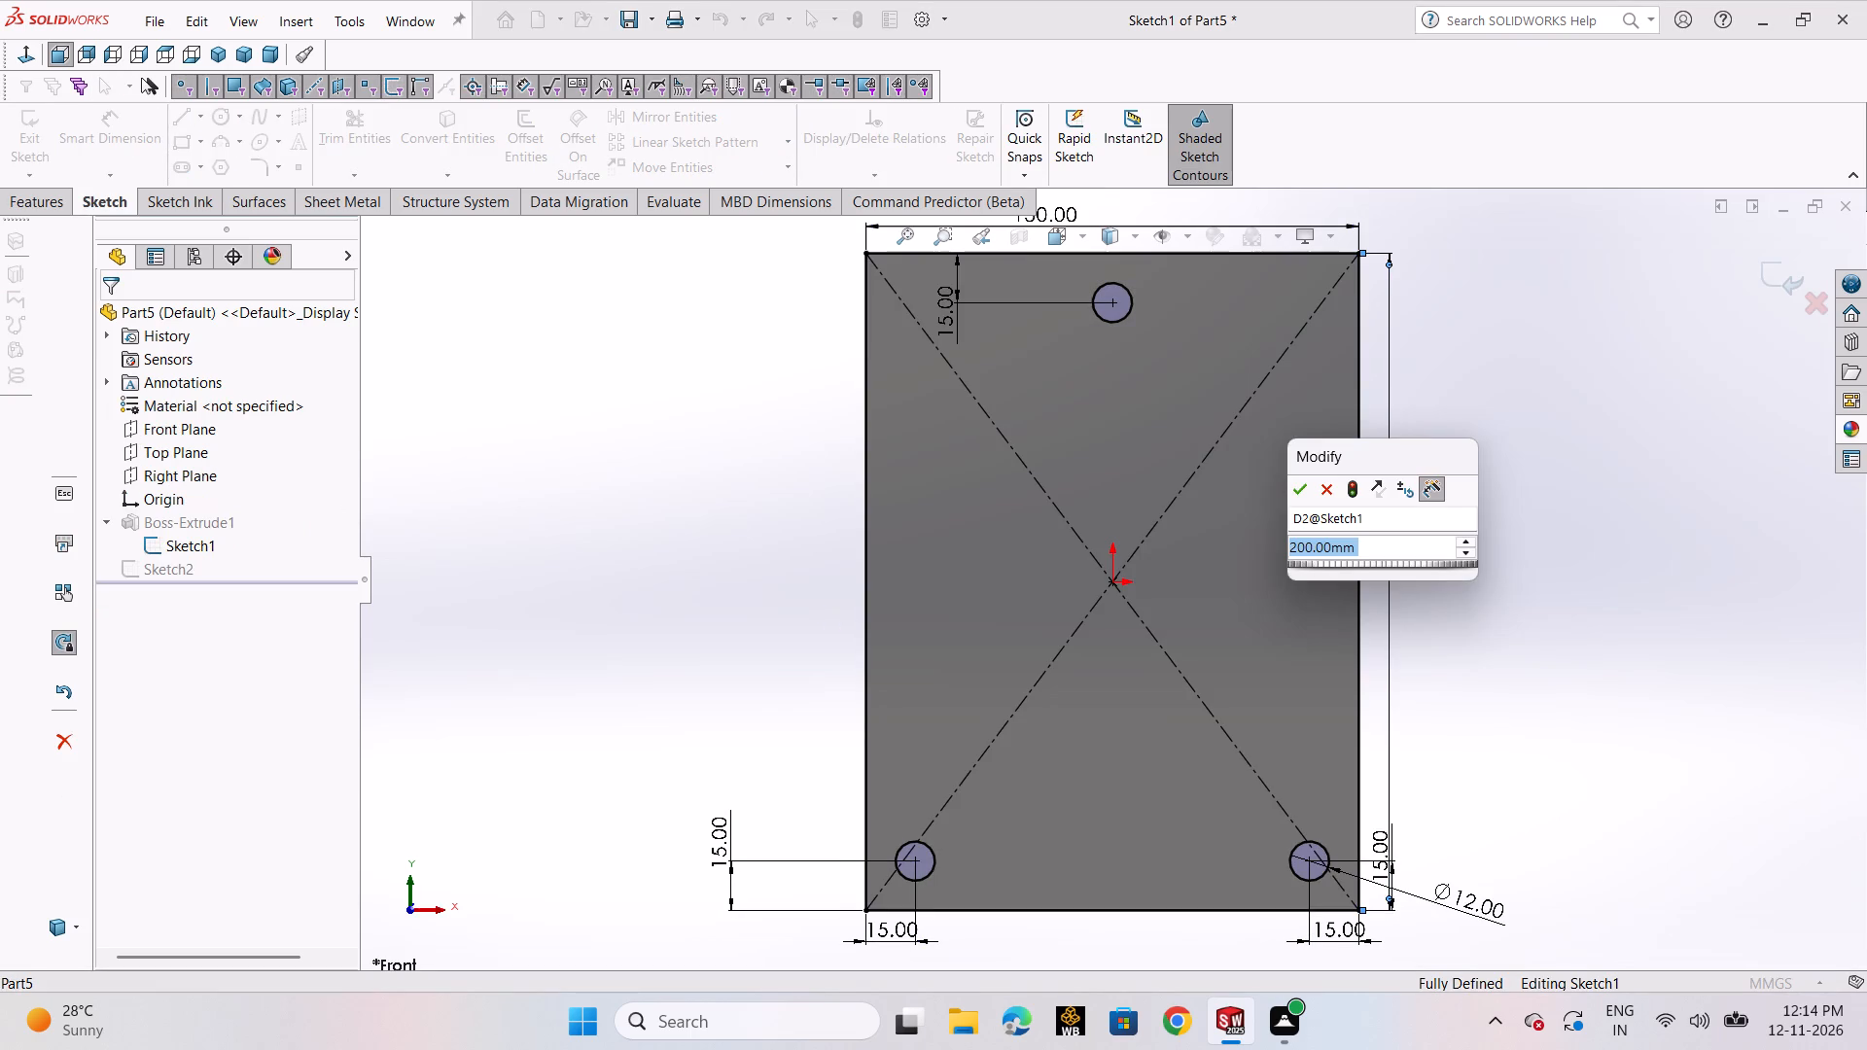
pyautogui.write('225')
pyautogui.press('Return')
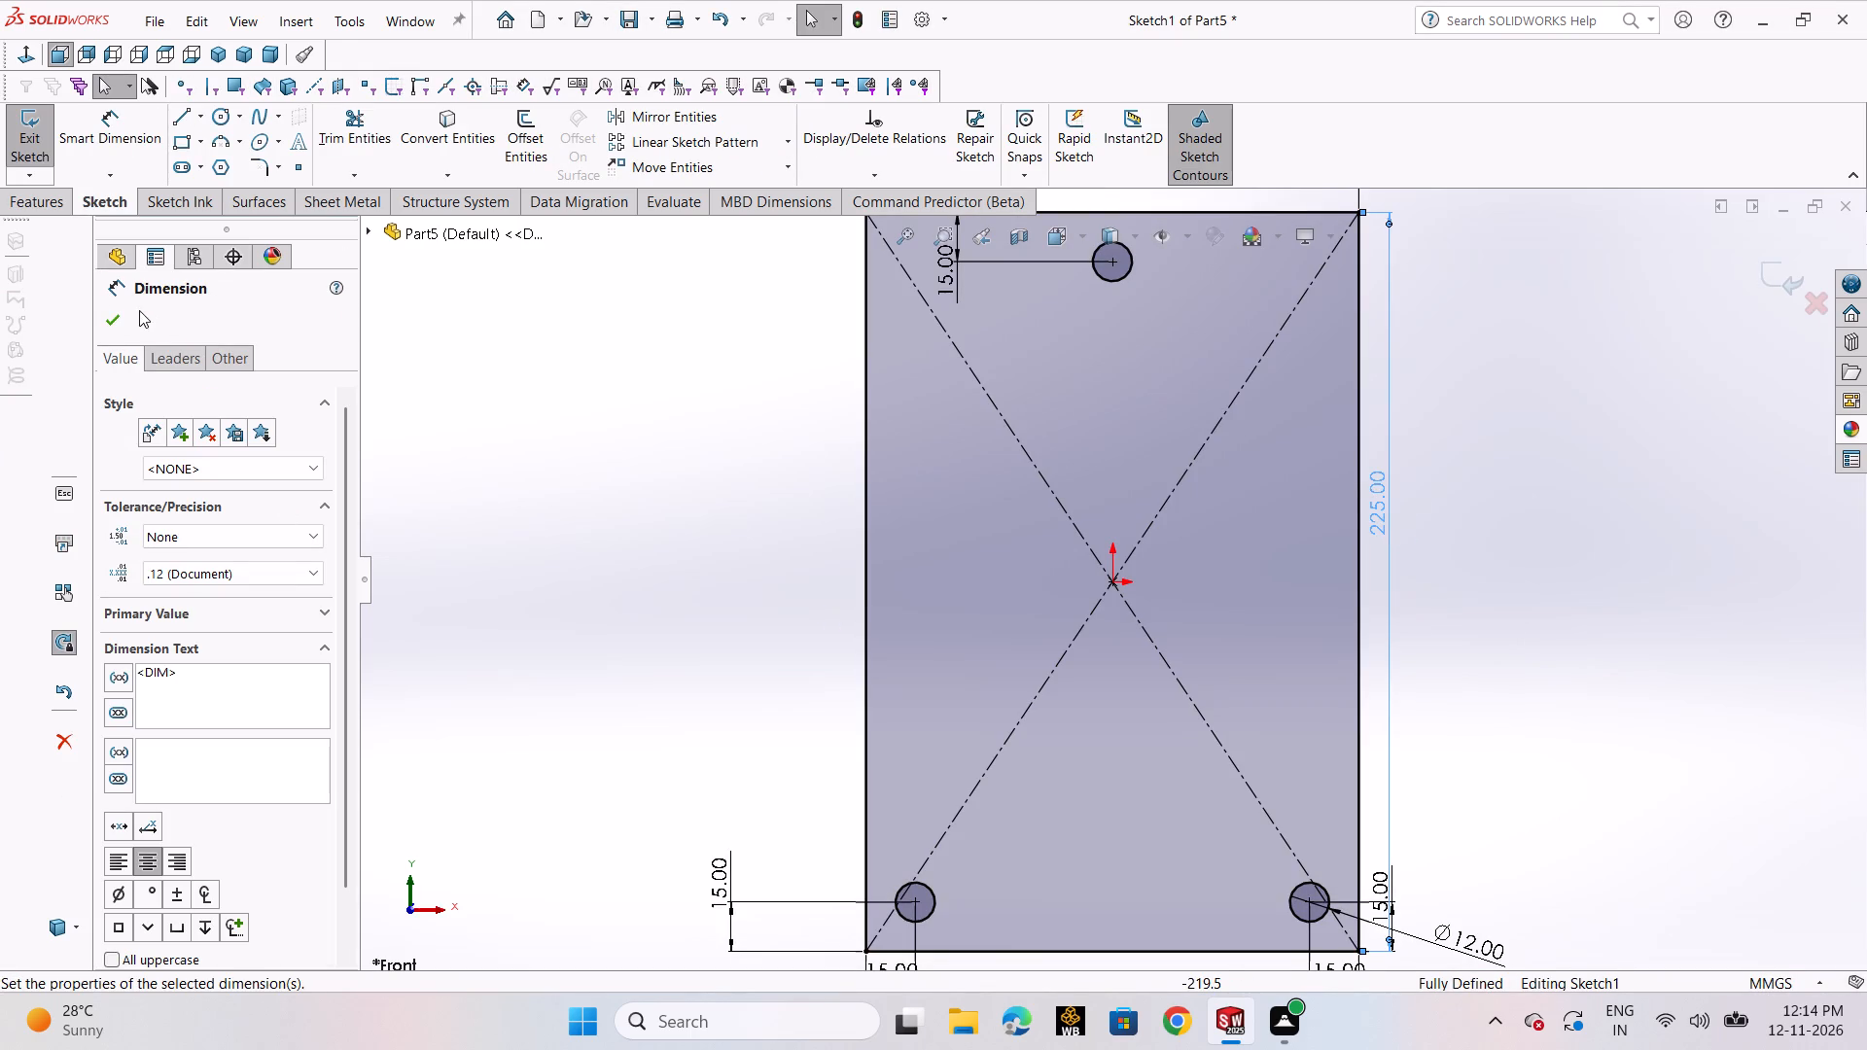
pyautogui.click(122, 316)
pyautogui.click(1762, 272)
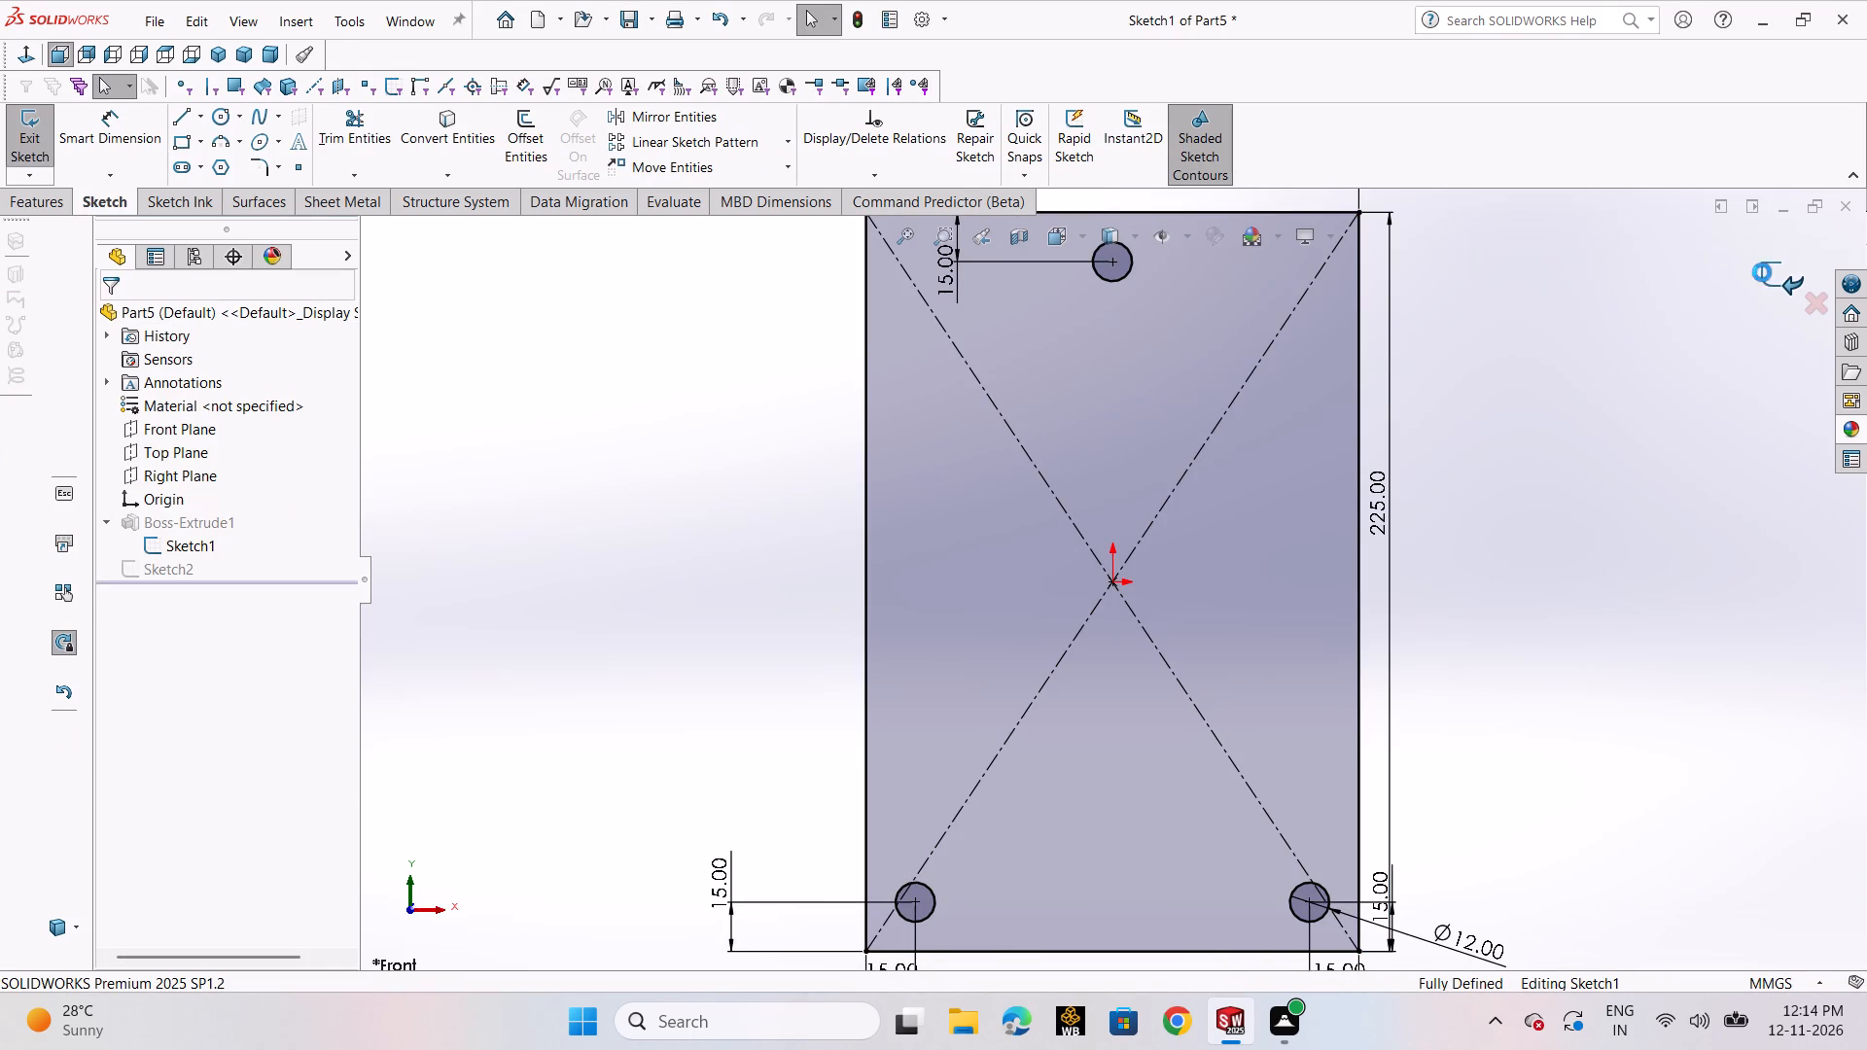
# Reopen the central circle's sketch and dimension the vertical centerline's length as 75 mm.
pyautogui.click(162, 587)
pyautogui.click(181, 524)
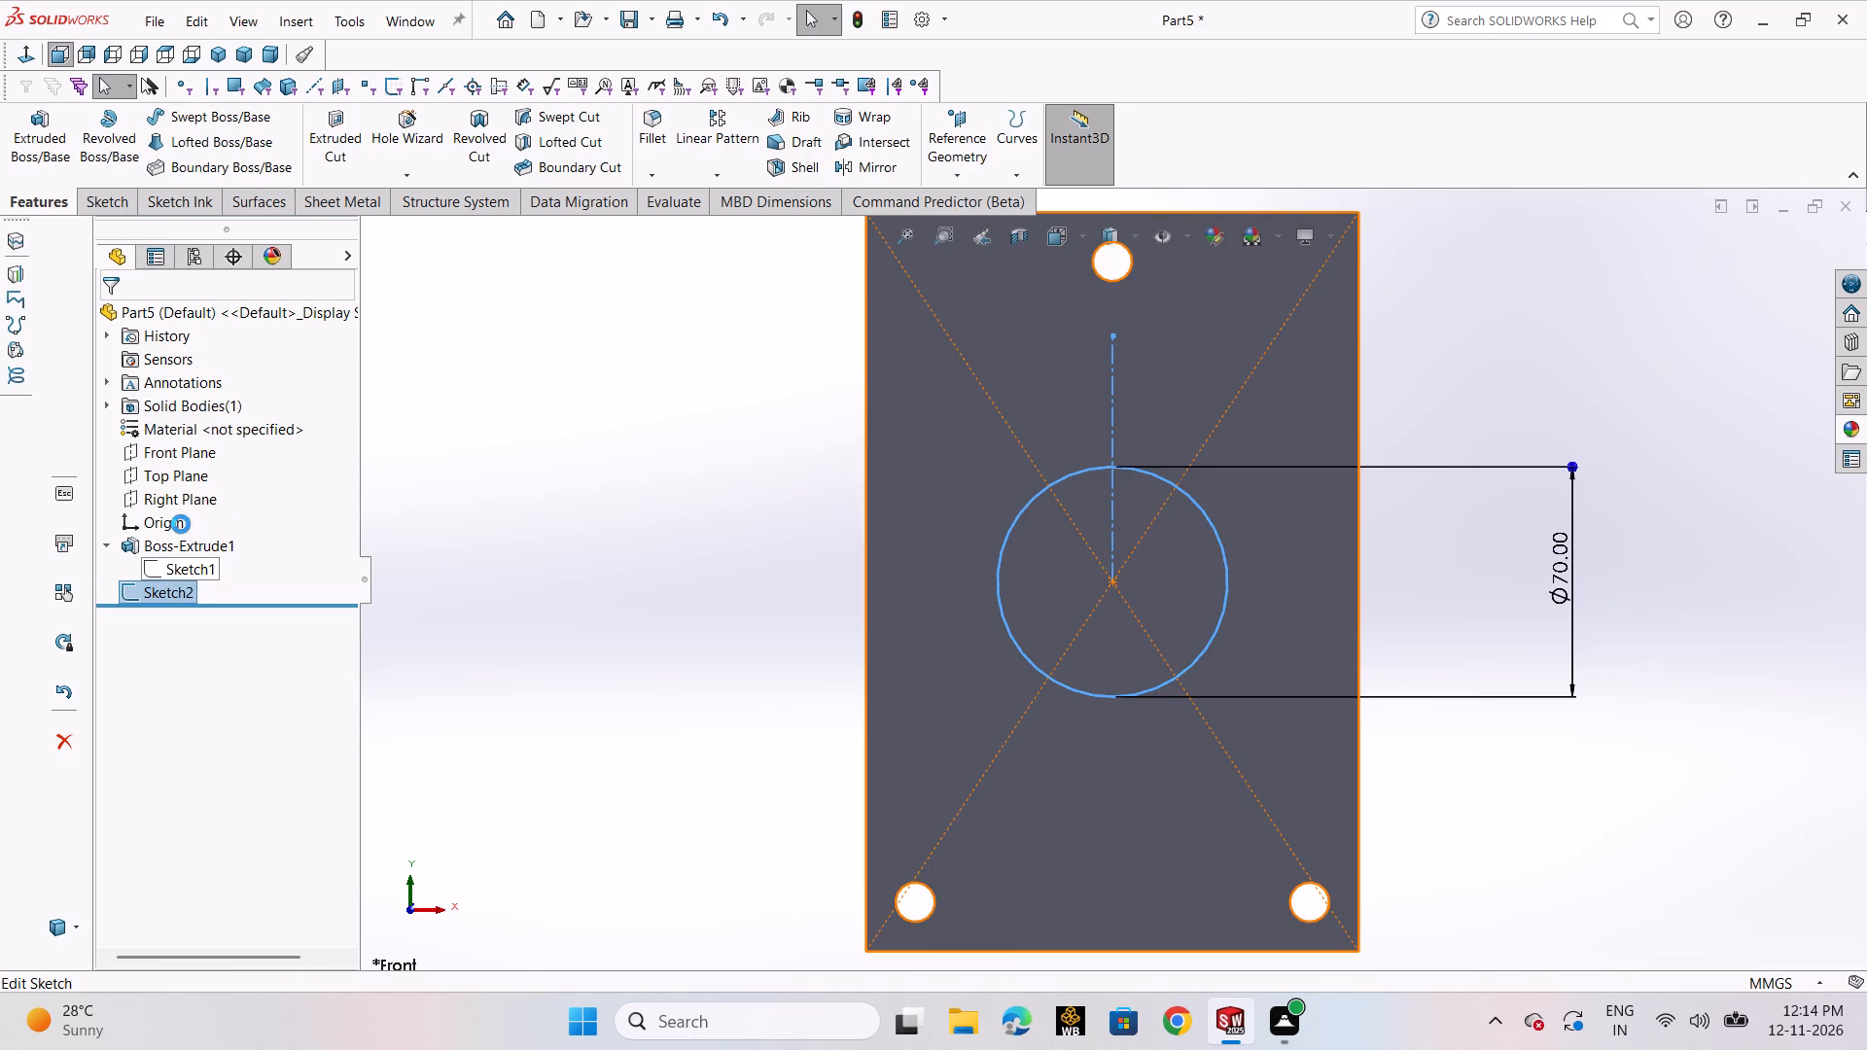
pyautogui.scroll(1, 1153, 467)
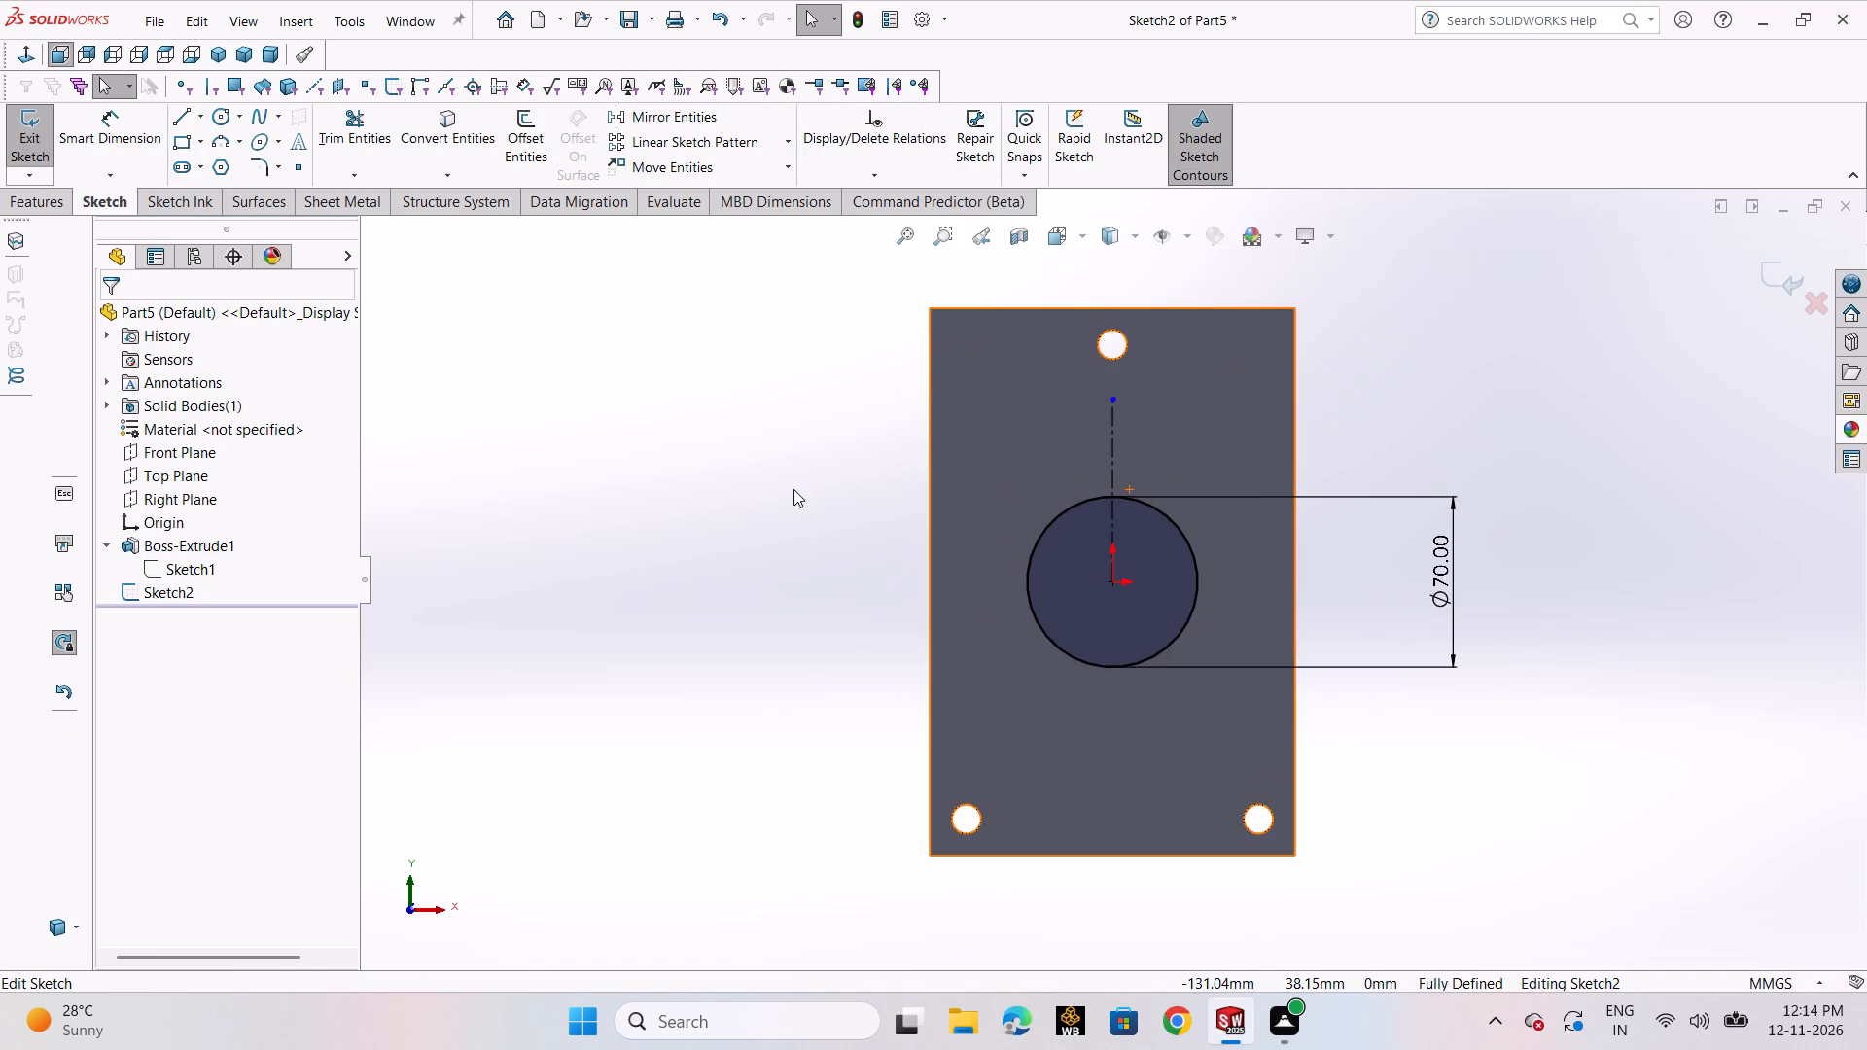
pyautogui.click(104, 144)
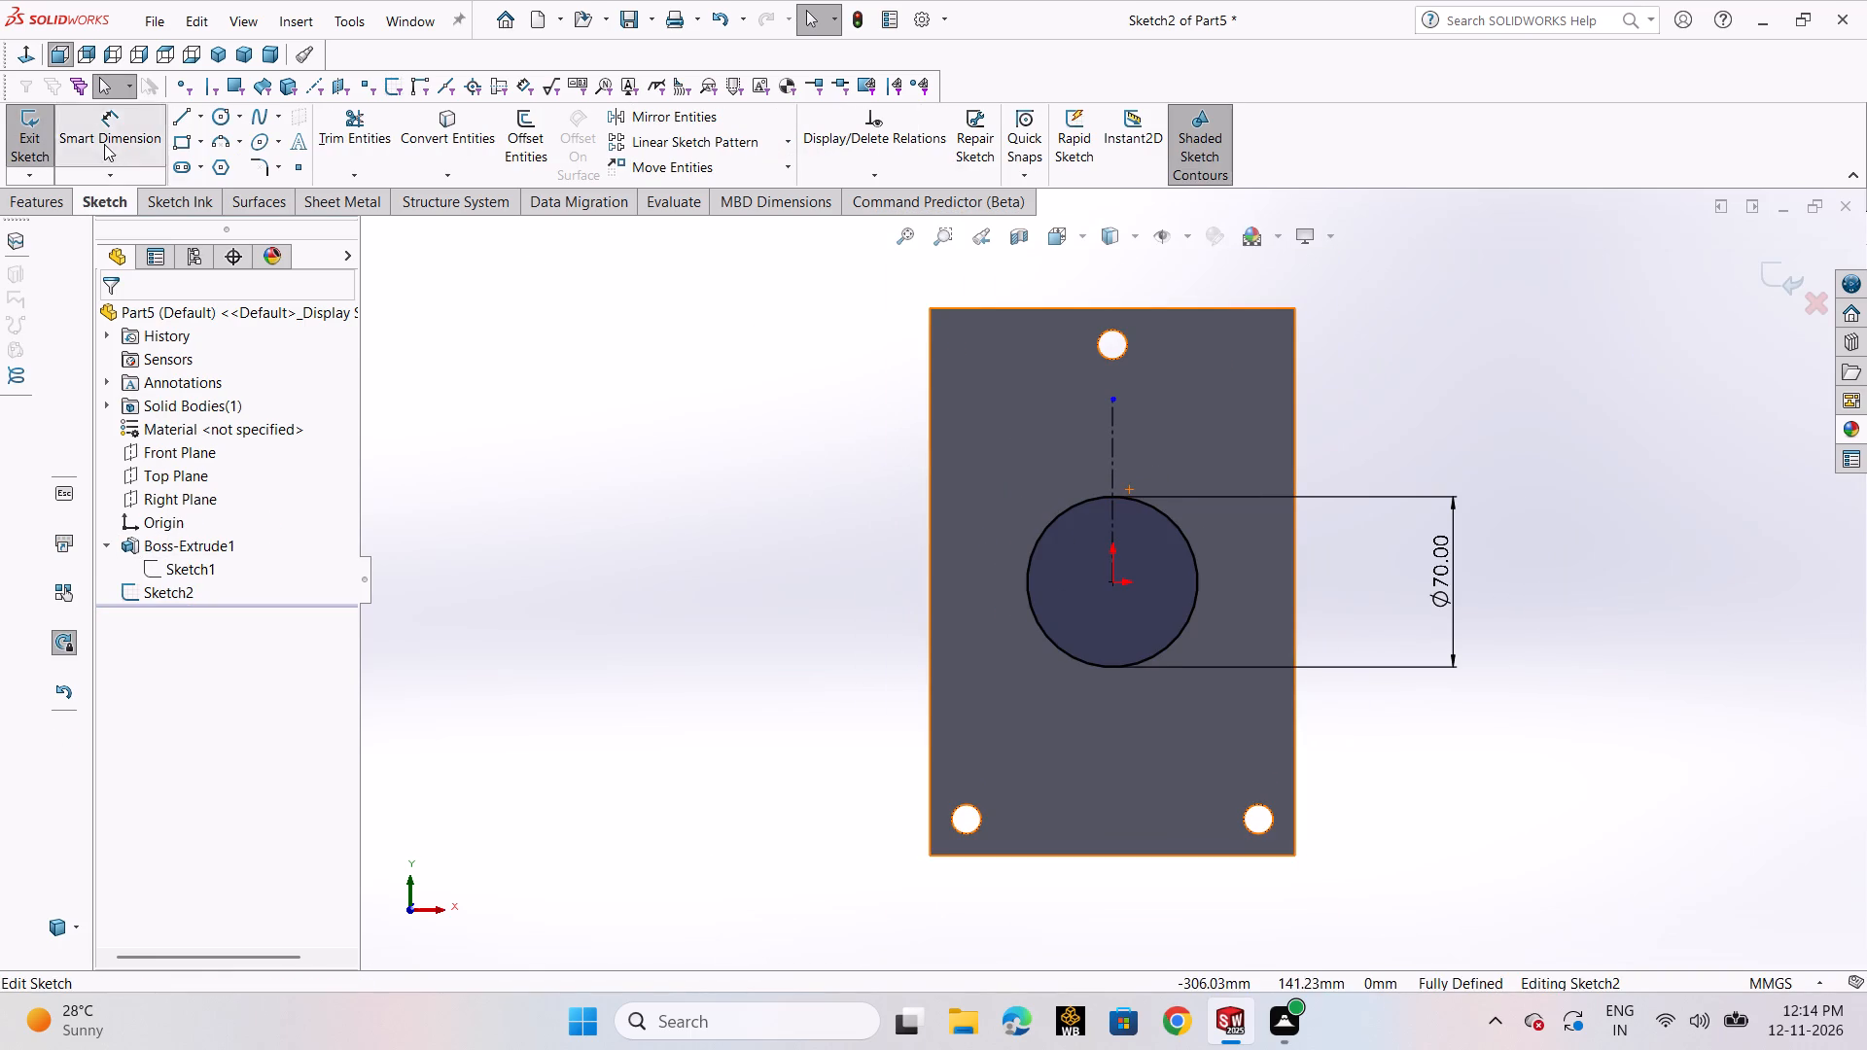
pyautogui.click(1110, 434)
pyautogui.click(648, 468)
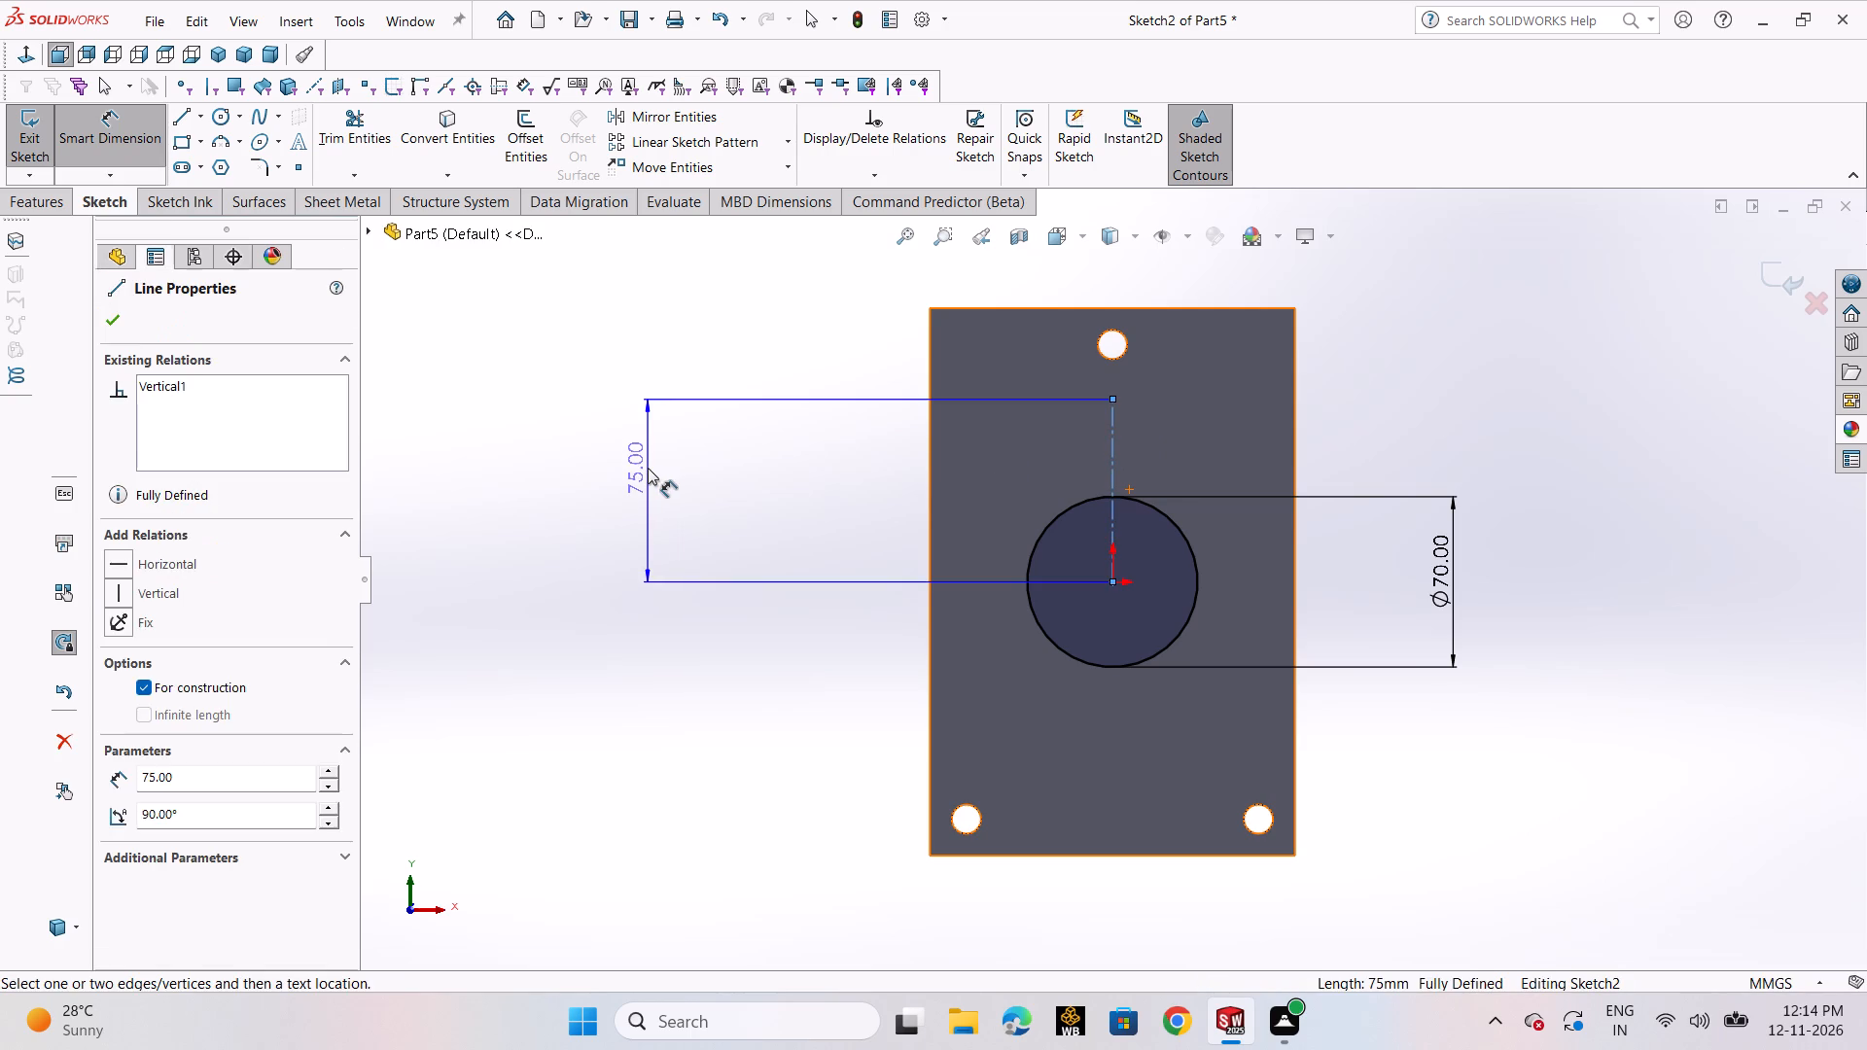
pyautogui.click(560, 441)
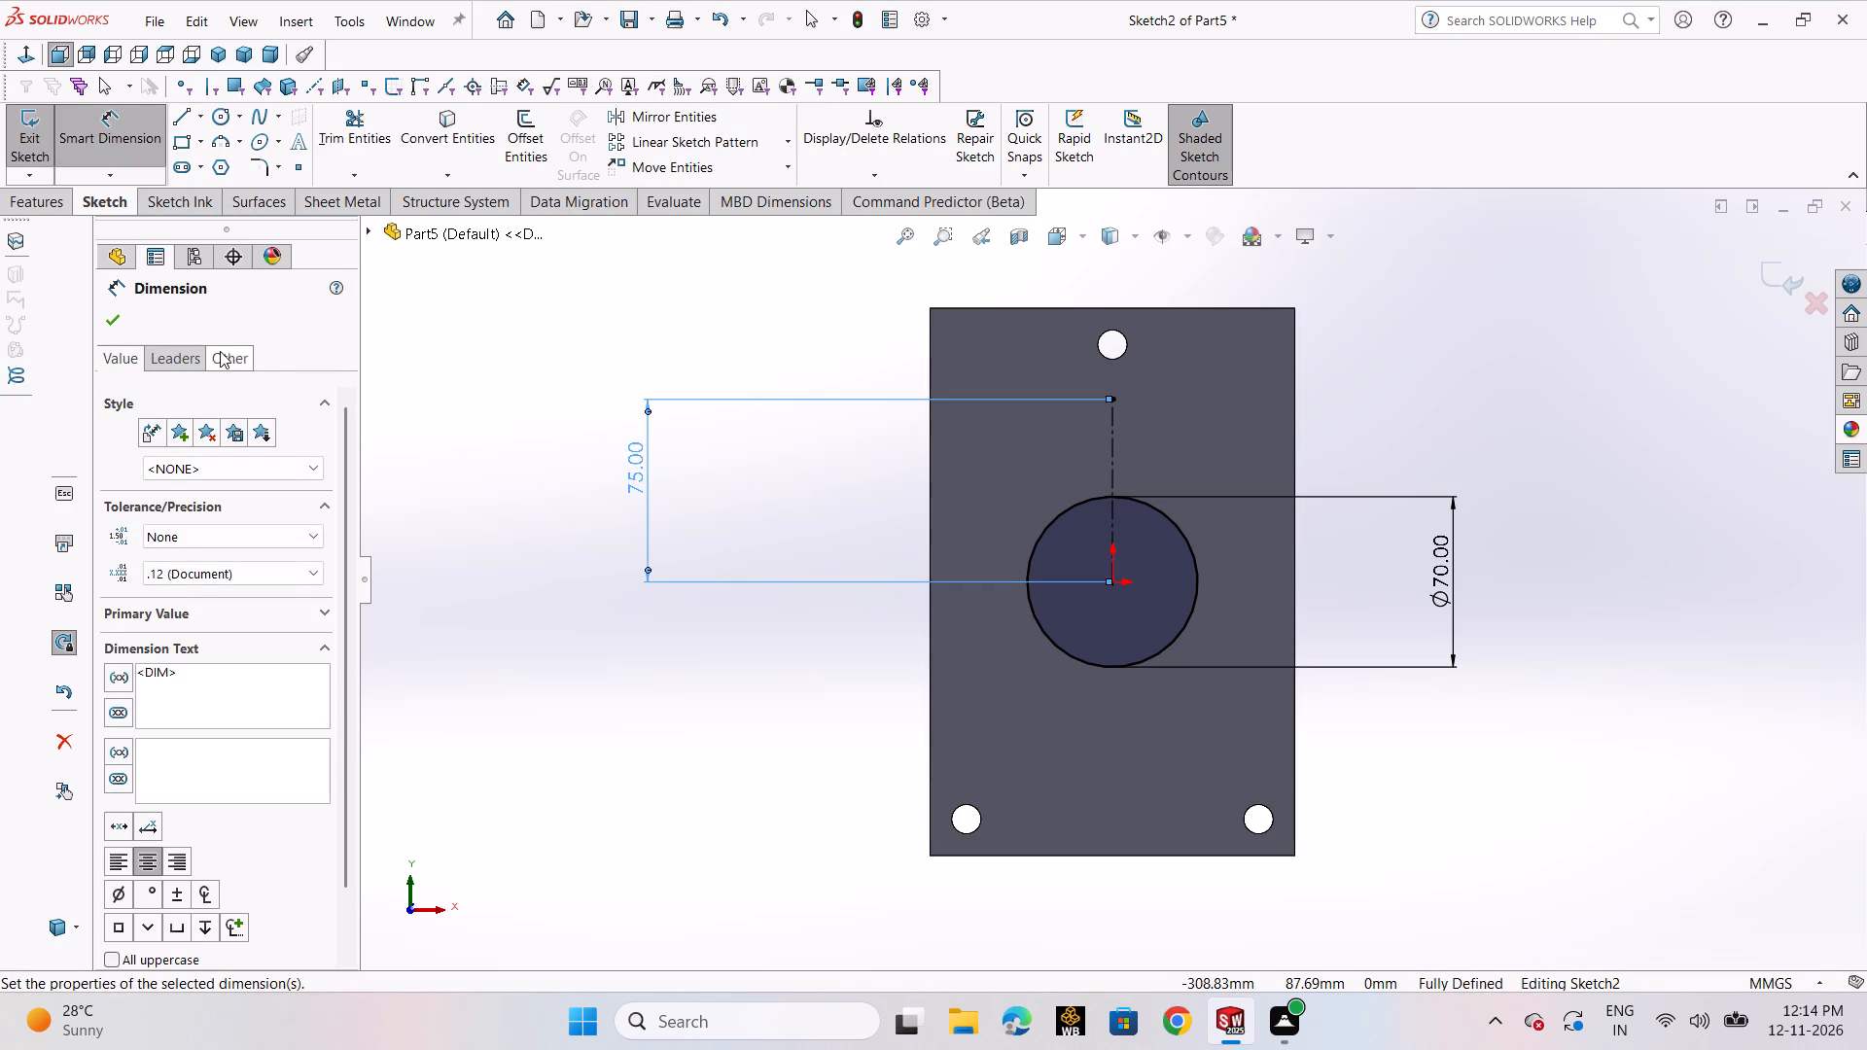
pyautogui.click(123, 332)
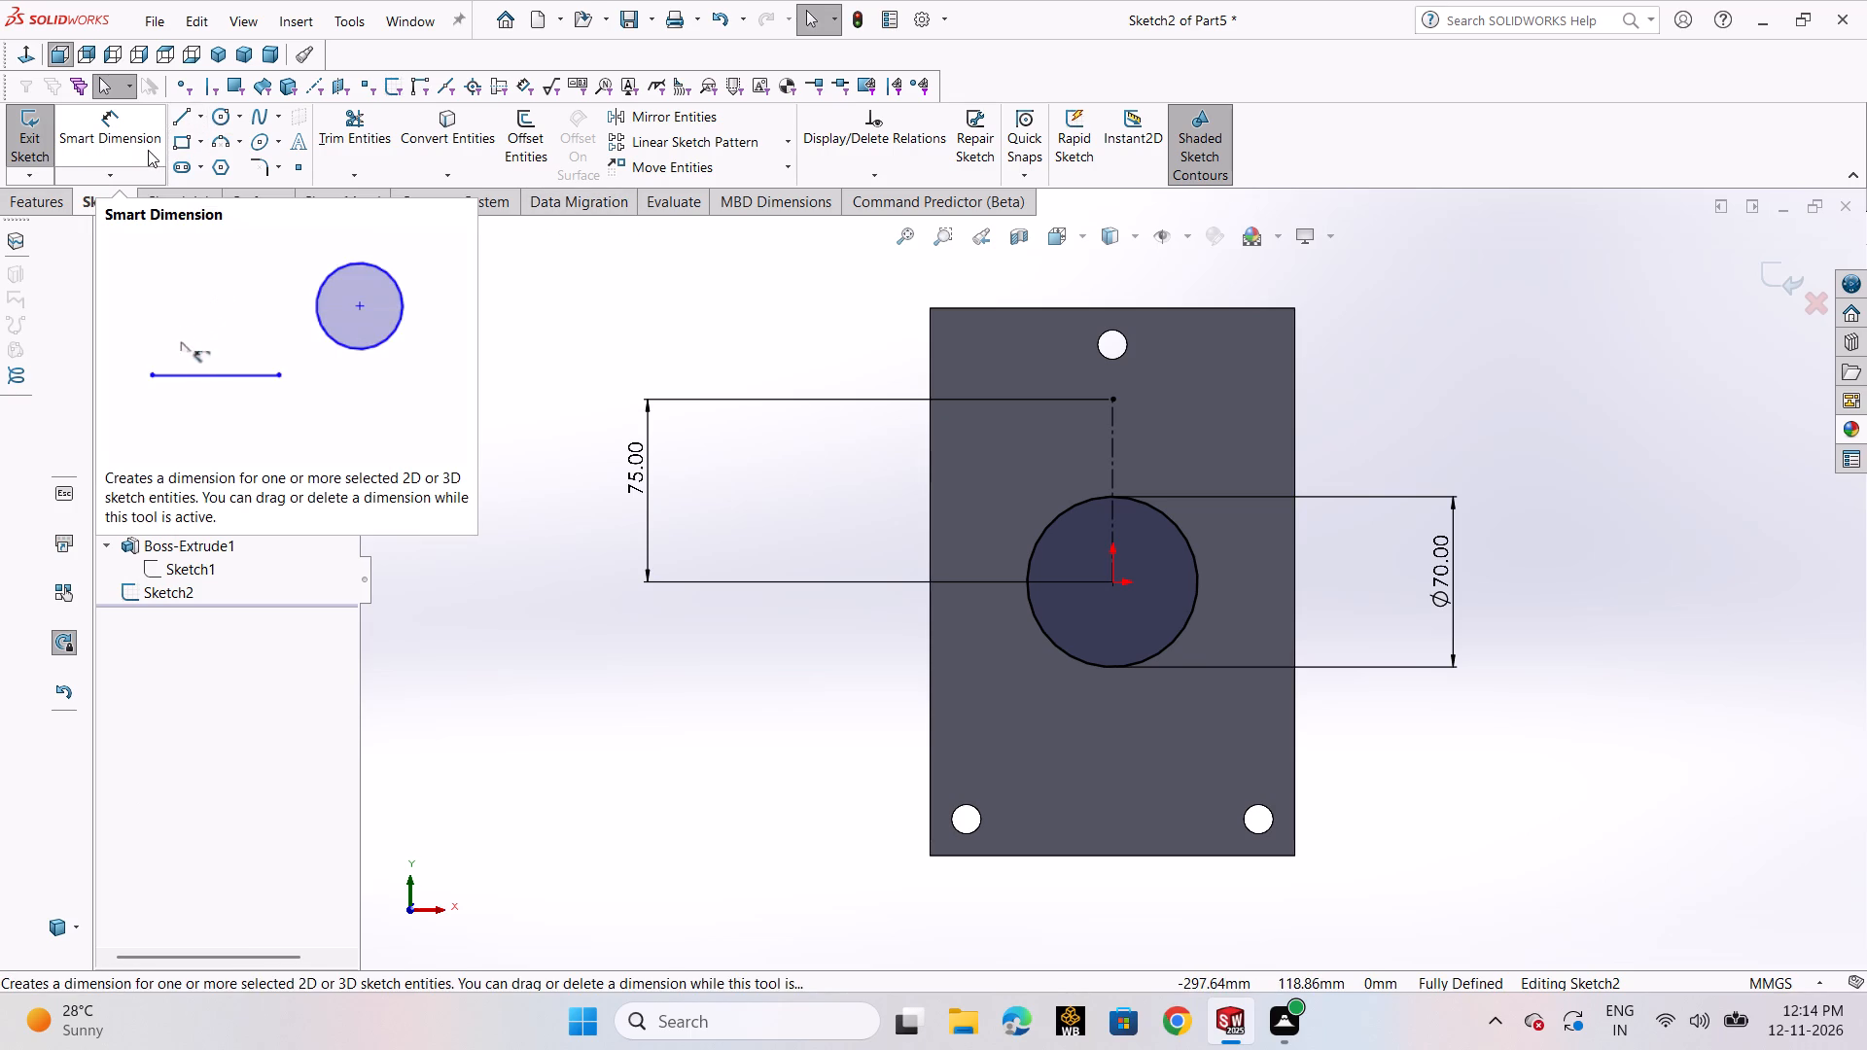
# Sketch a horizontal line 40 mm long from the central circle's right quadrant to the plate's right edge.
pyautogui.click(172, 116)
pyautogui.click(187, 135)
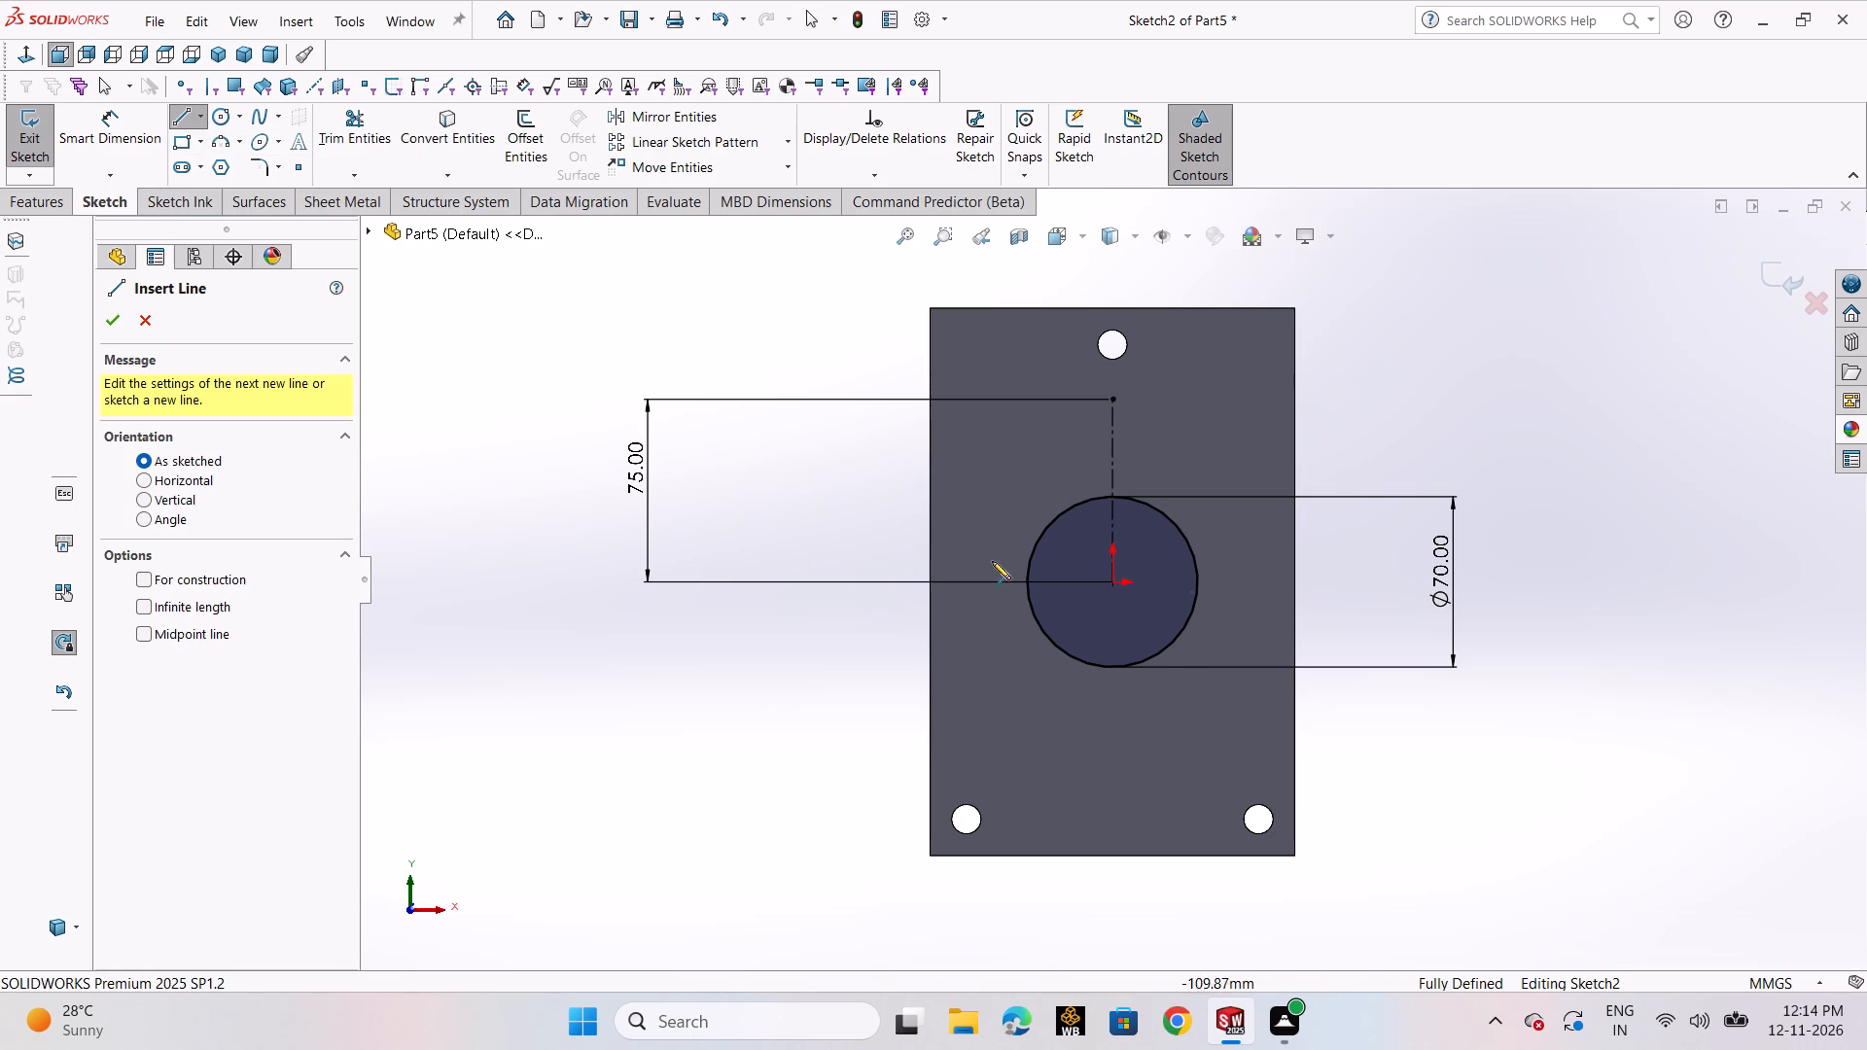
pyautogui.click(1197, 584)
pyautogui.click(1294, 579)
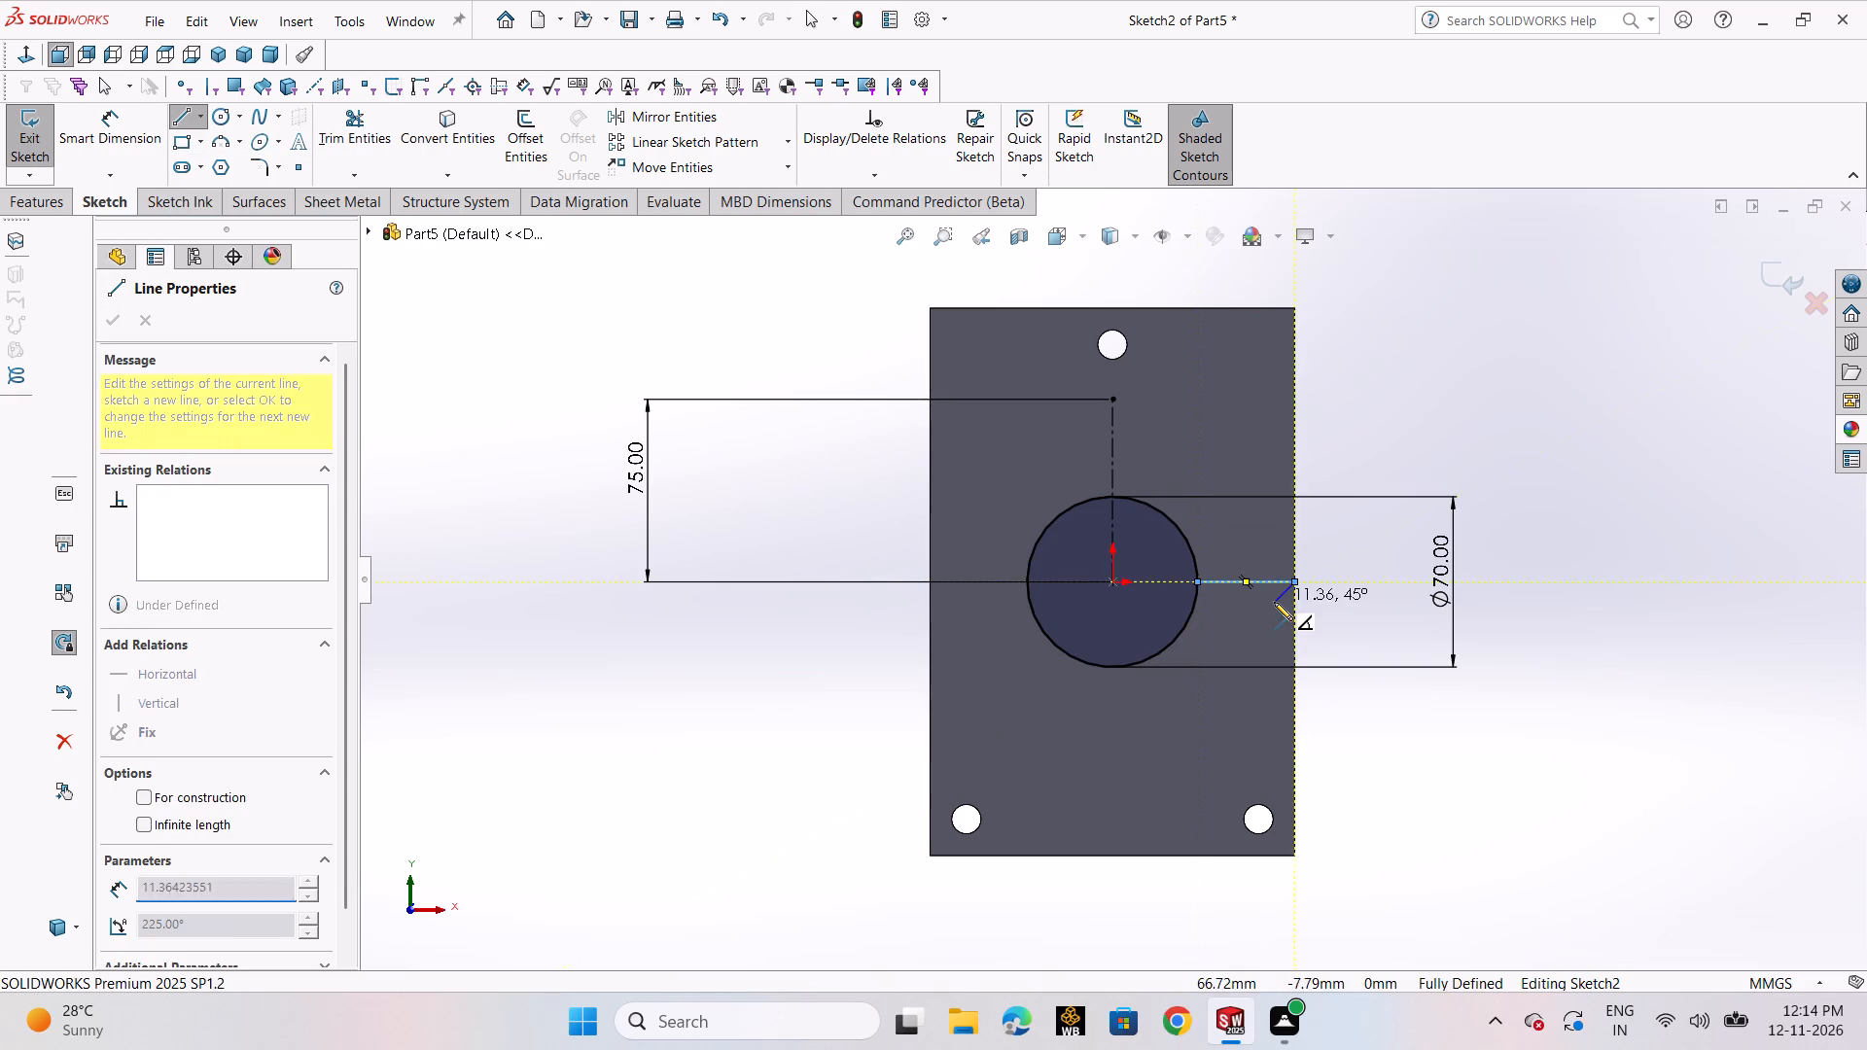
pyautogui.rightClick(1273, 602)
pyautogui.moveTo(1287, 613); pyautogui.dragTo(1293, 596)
# Check the length of the horizontal line between the circle and the plate's right edge.
pyautogui.click(114, 136)
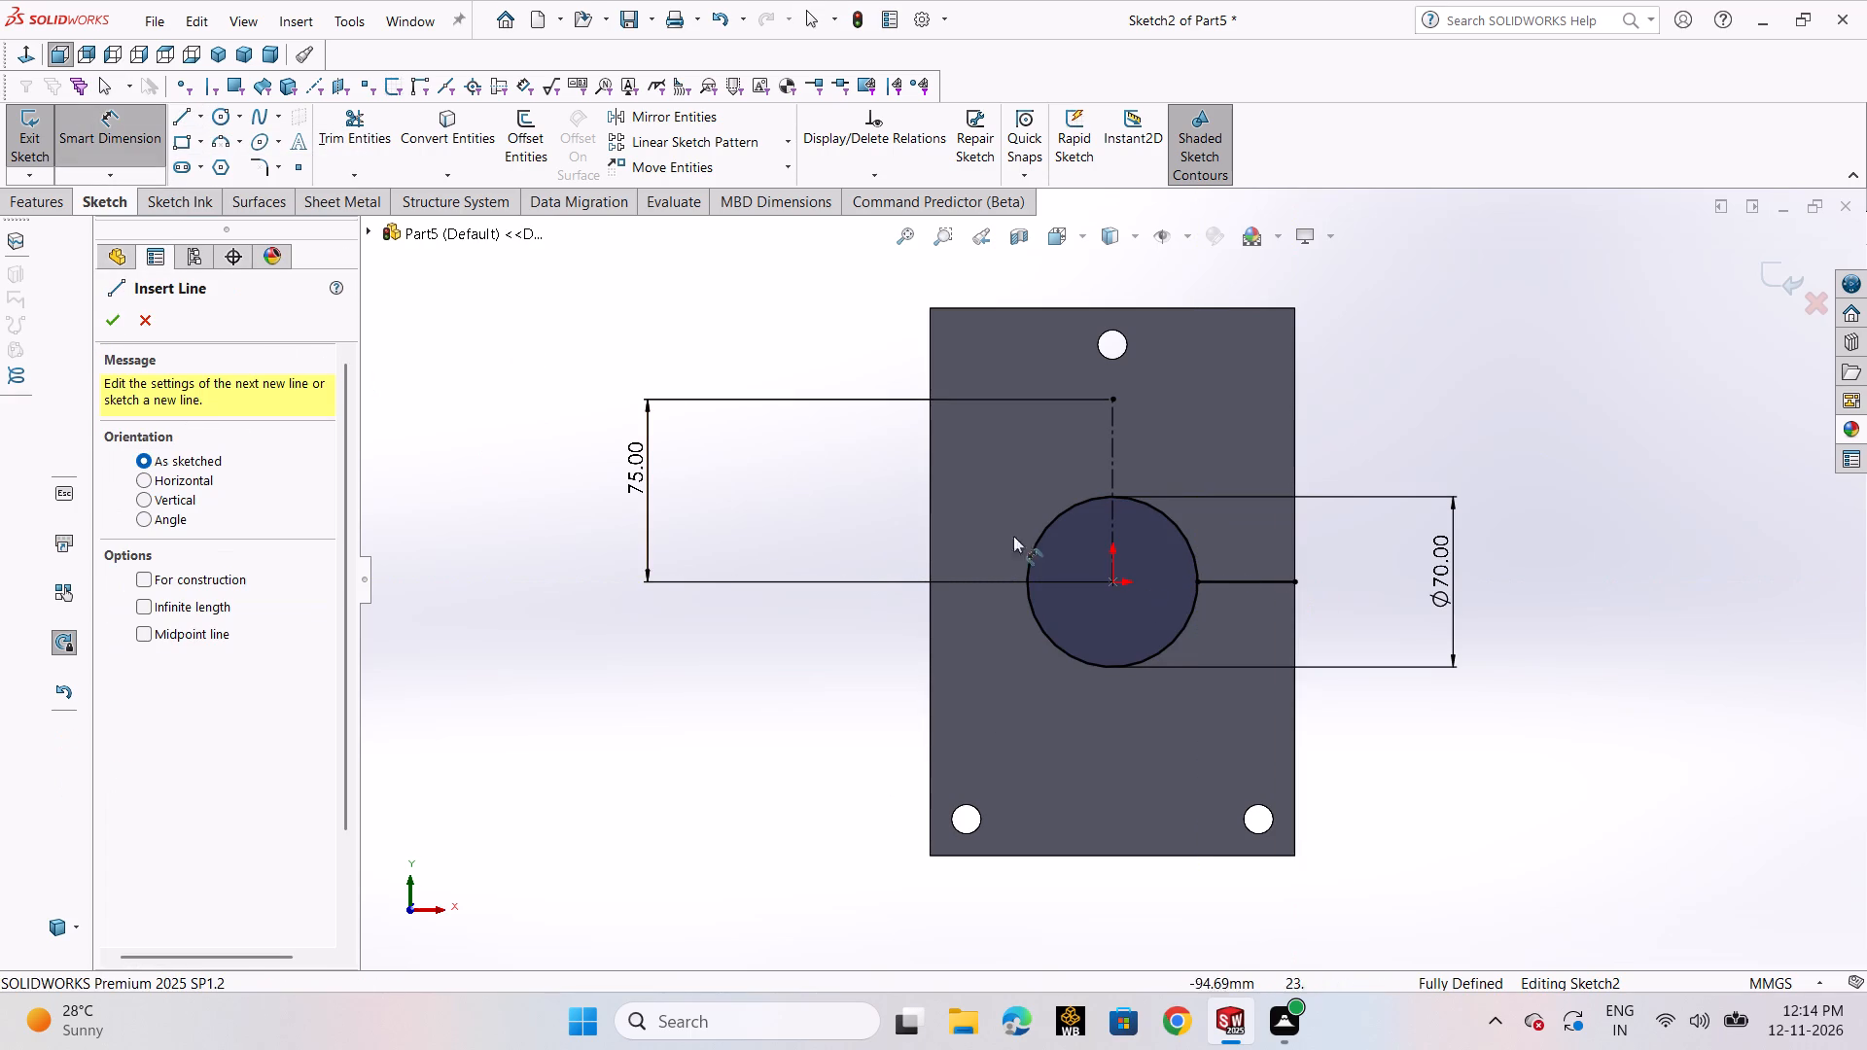
pyautogui.click(1232, 580)
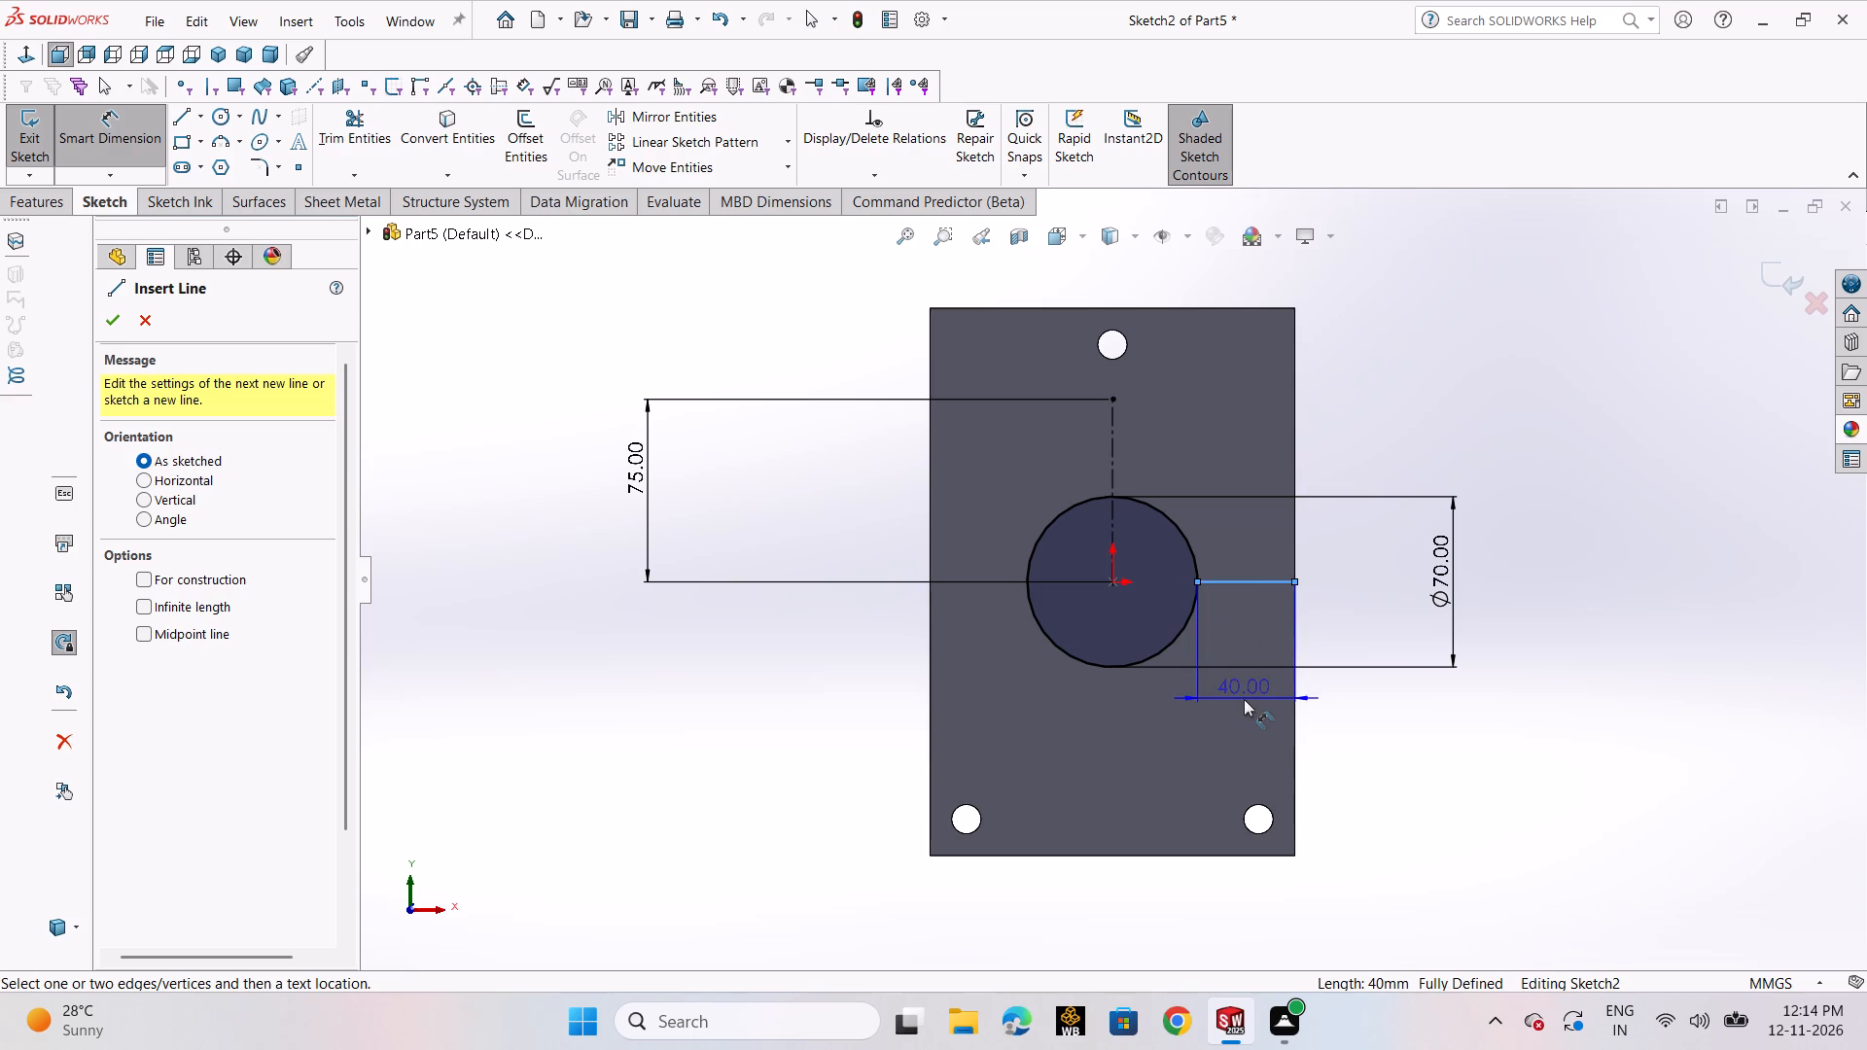
pyautogui.rightClick(1244, 699)
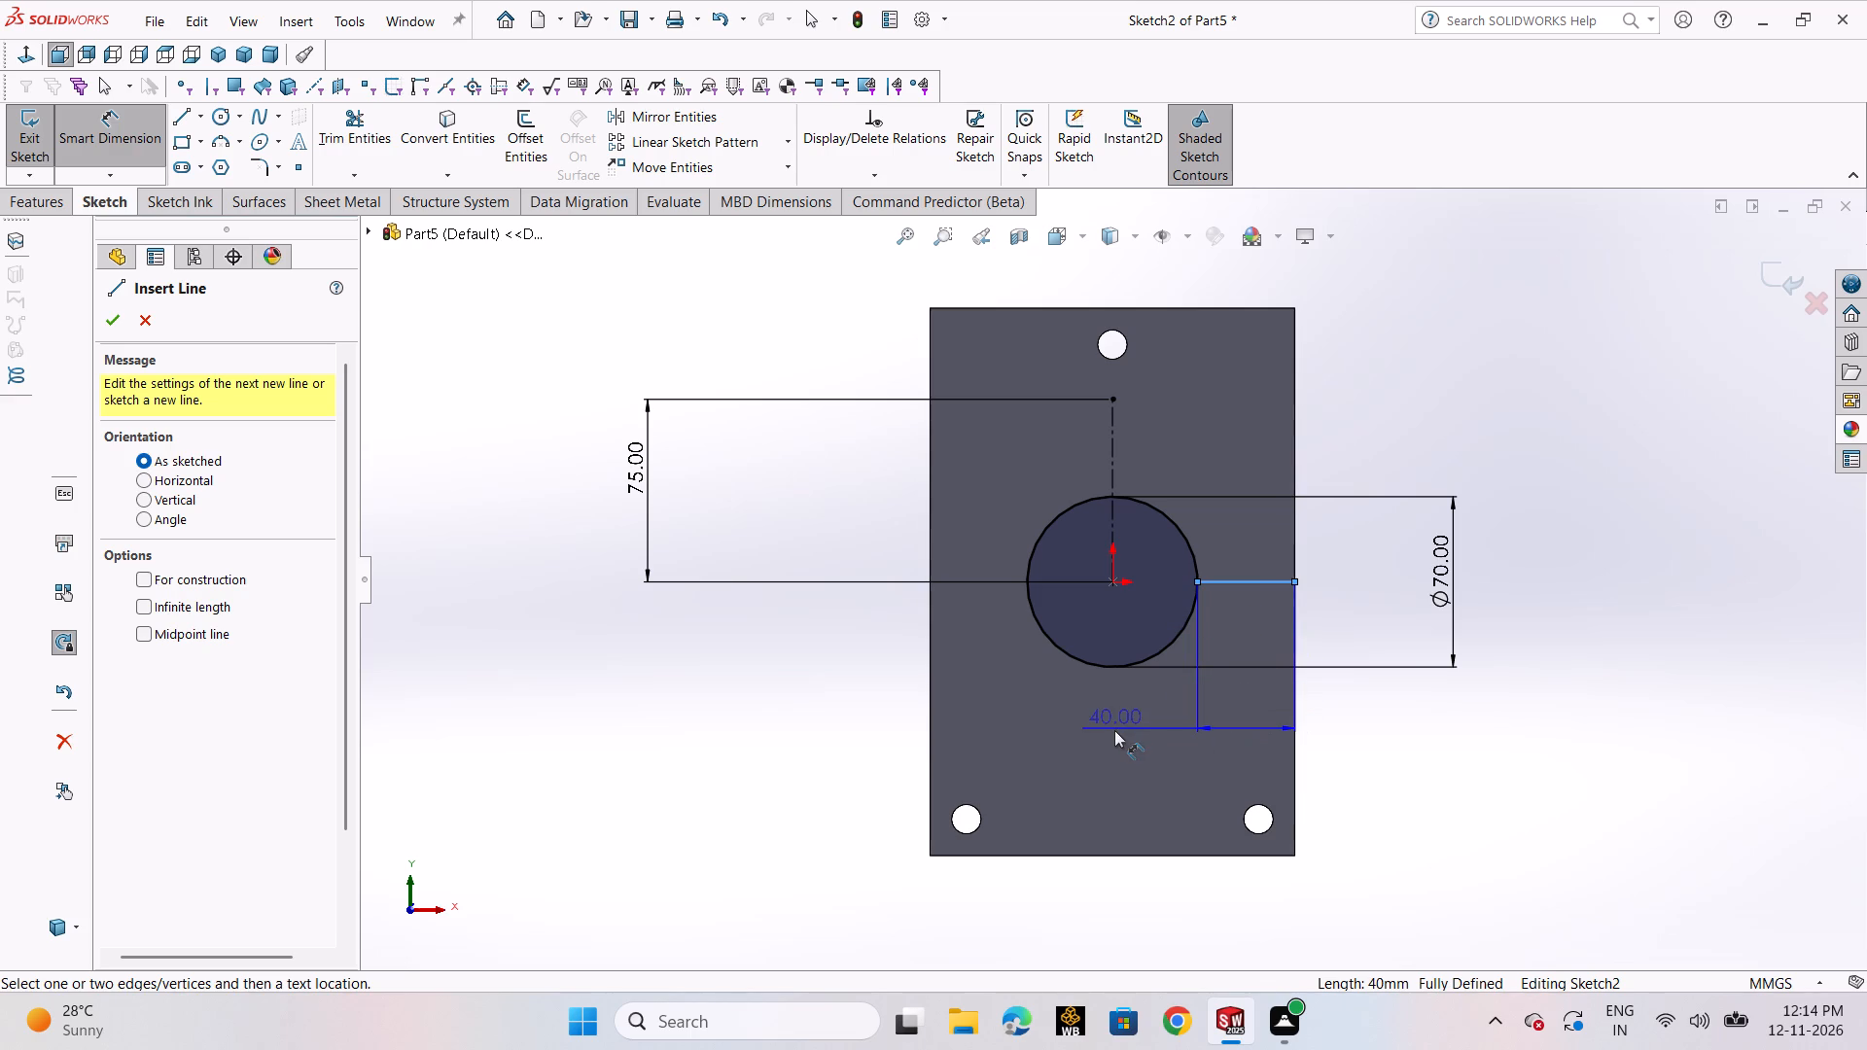
pyautogui.press('Escape')
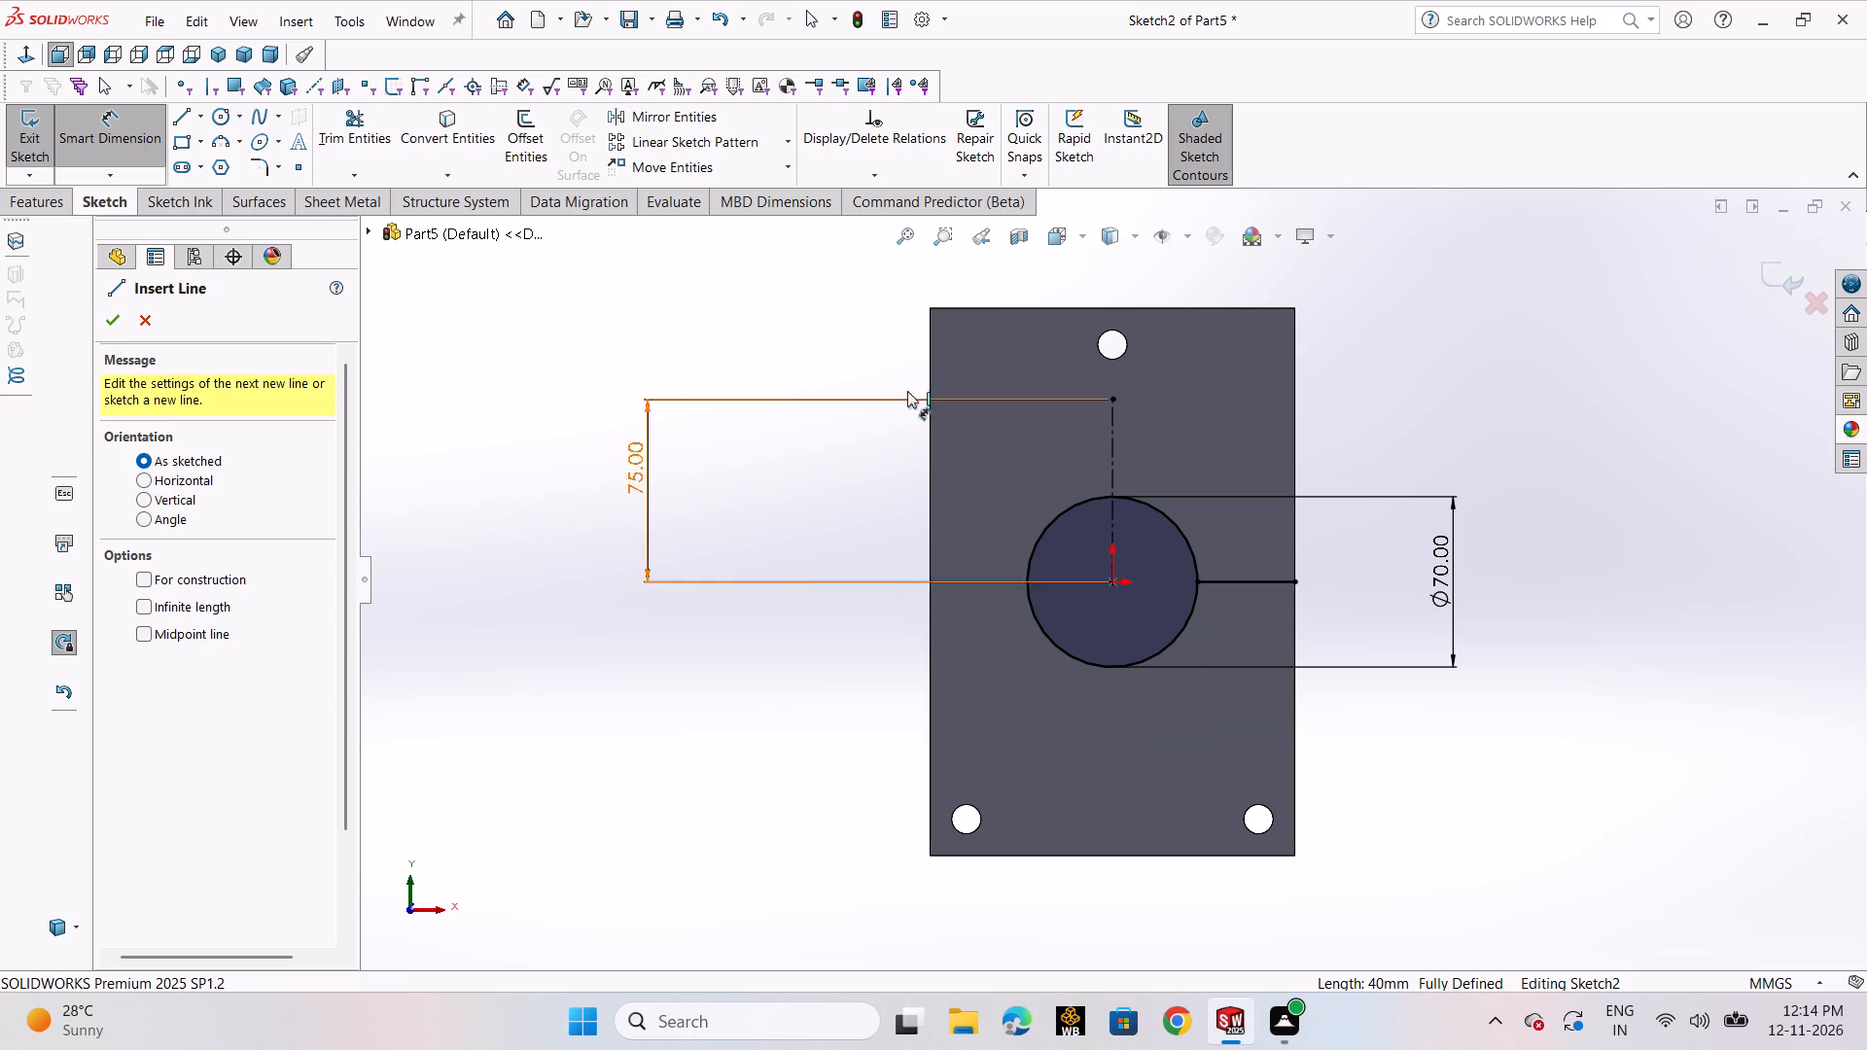
pyautogui.click(130, 331)
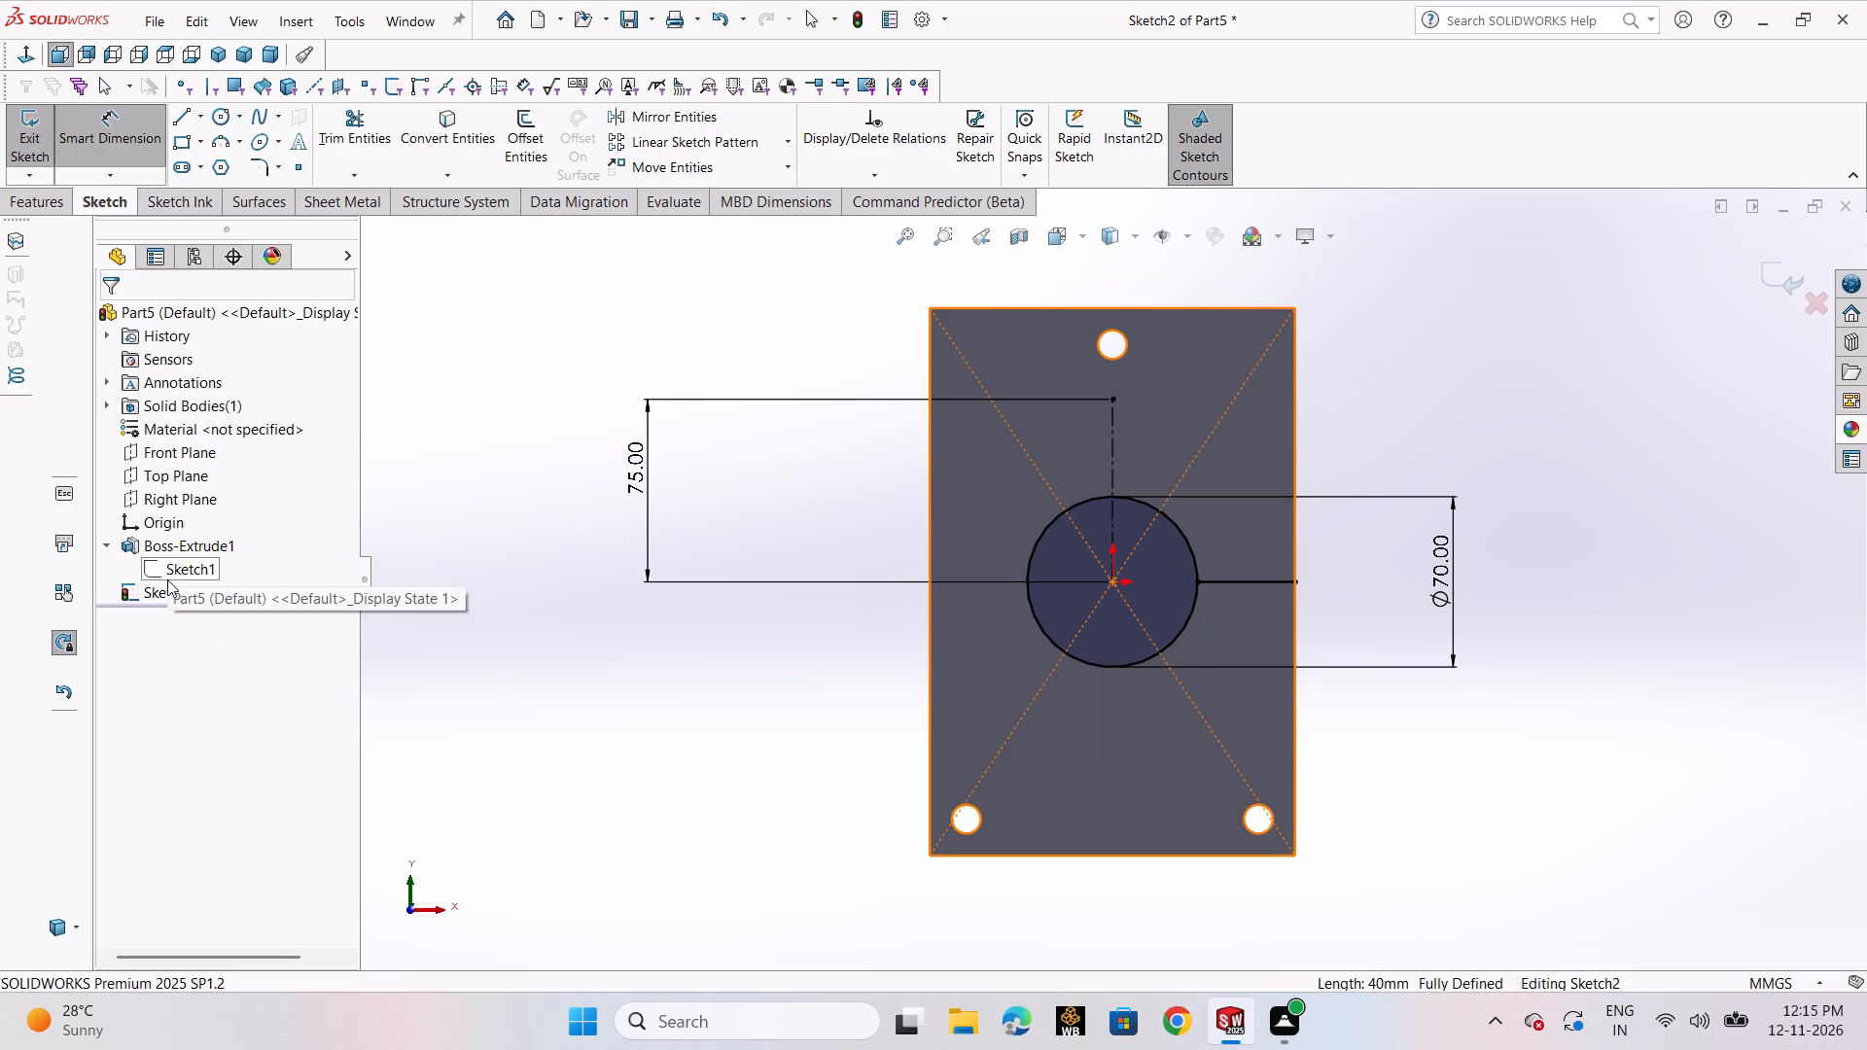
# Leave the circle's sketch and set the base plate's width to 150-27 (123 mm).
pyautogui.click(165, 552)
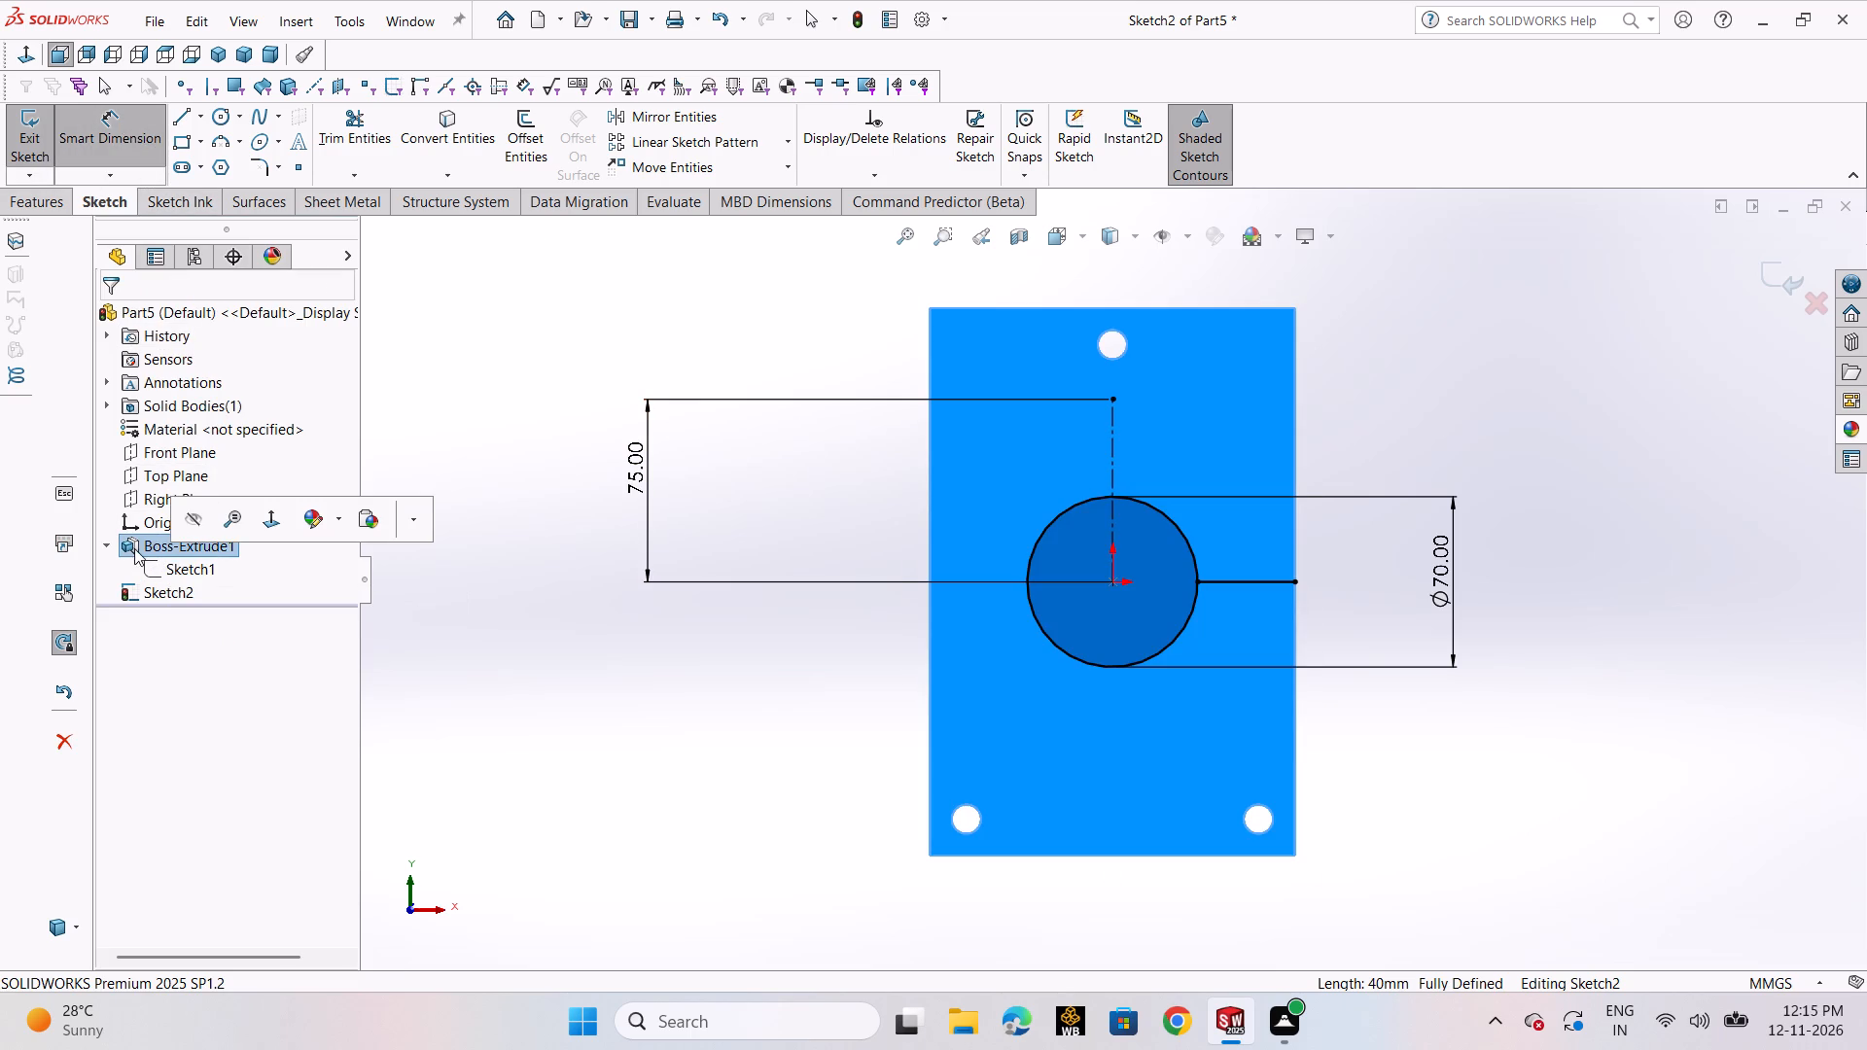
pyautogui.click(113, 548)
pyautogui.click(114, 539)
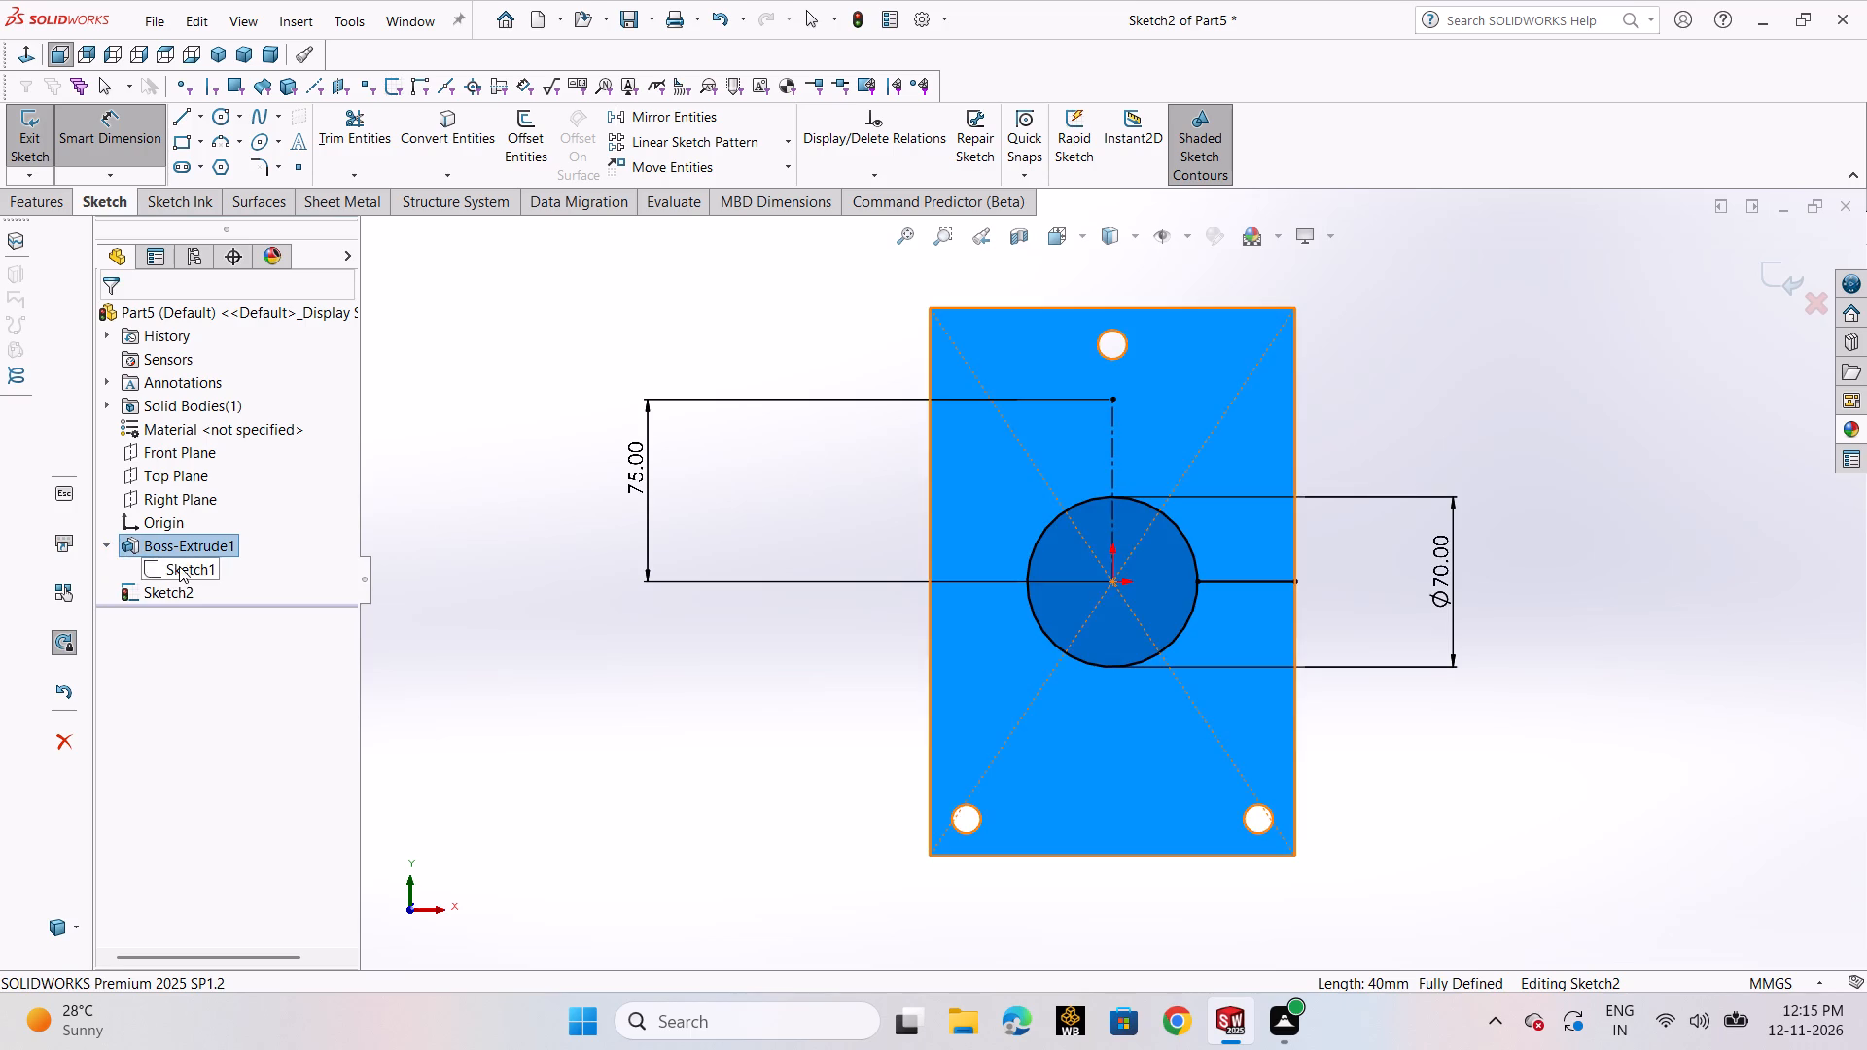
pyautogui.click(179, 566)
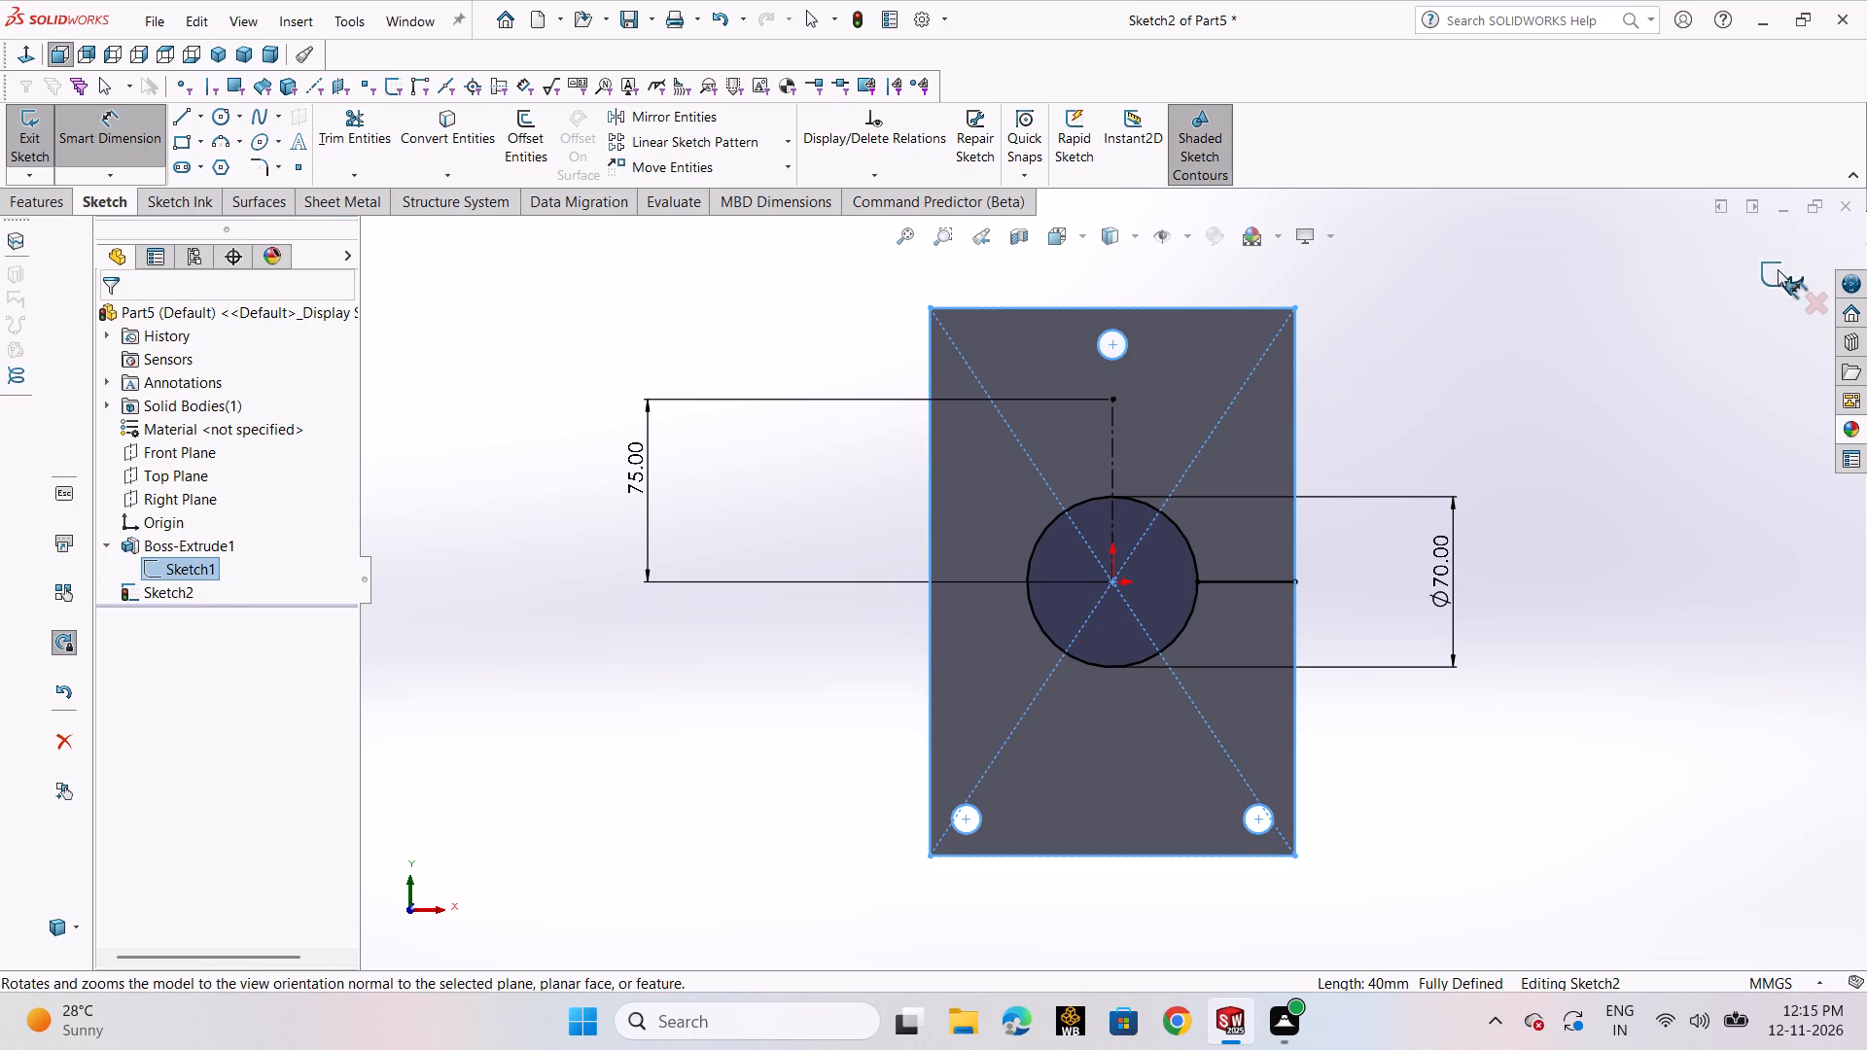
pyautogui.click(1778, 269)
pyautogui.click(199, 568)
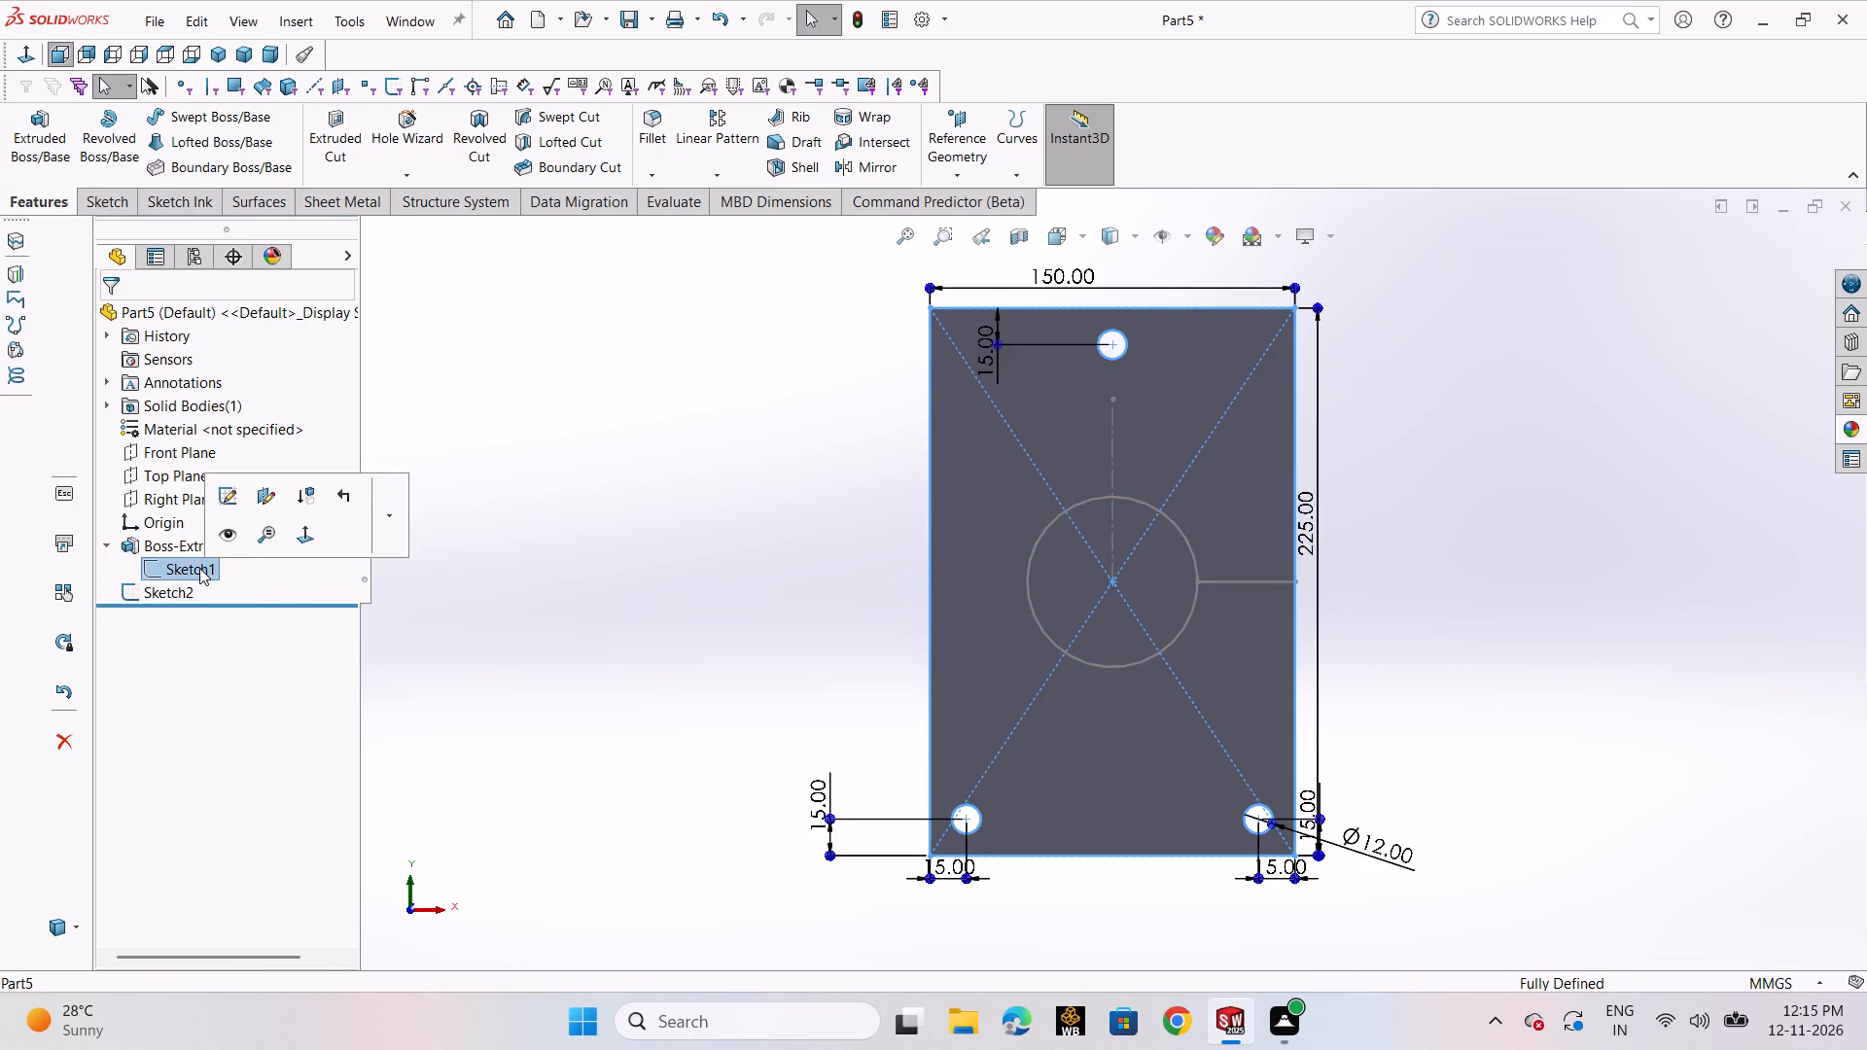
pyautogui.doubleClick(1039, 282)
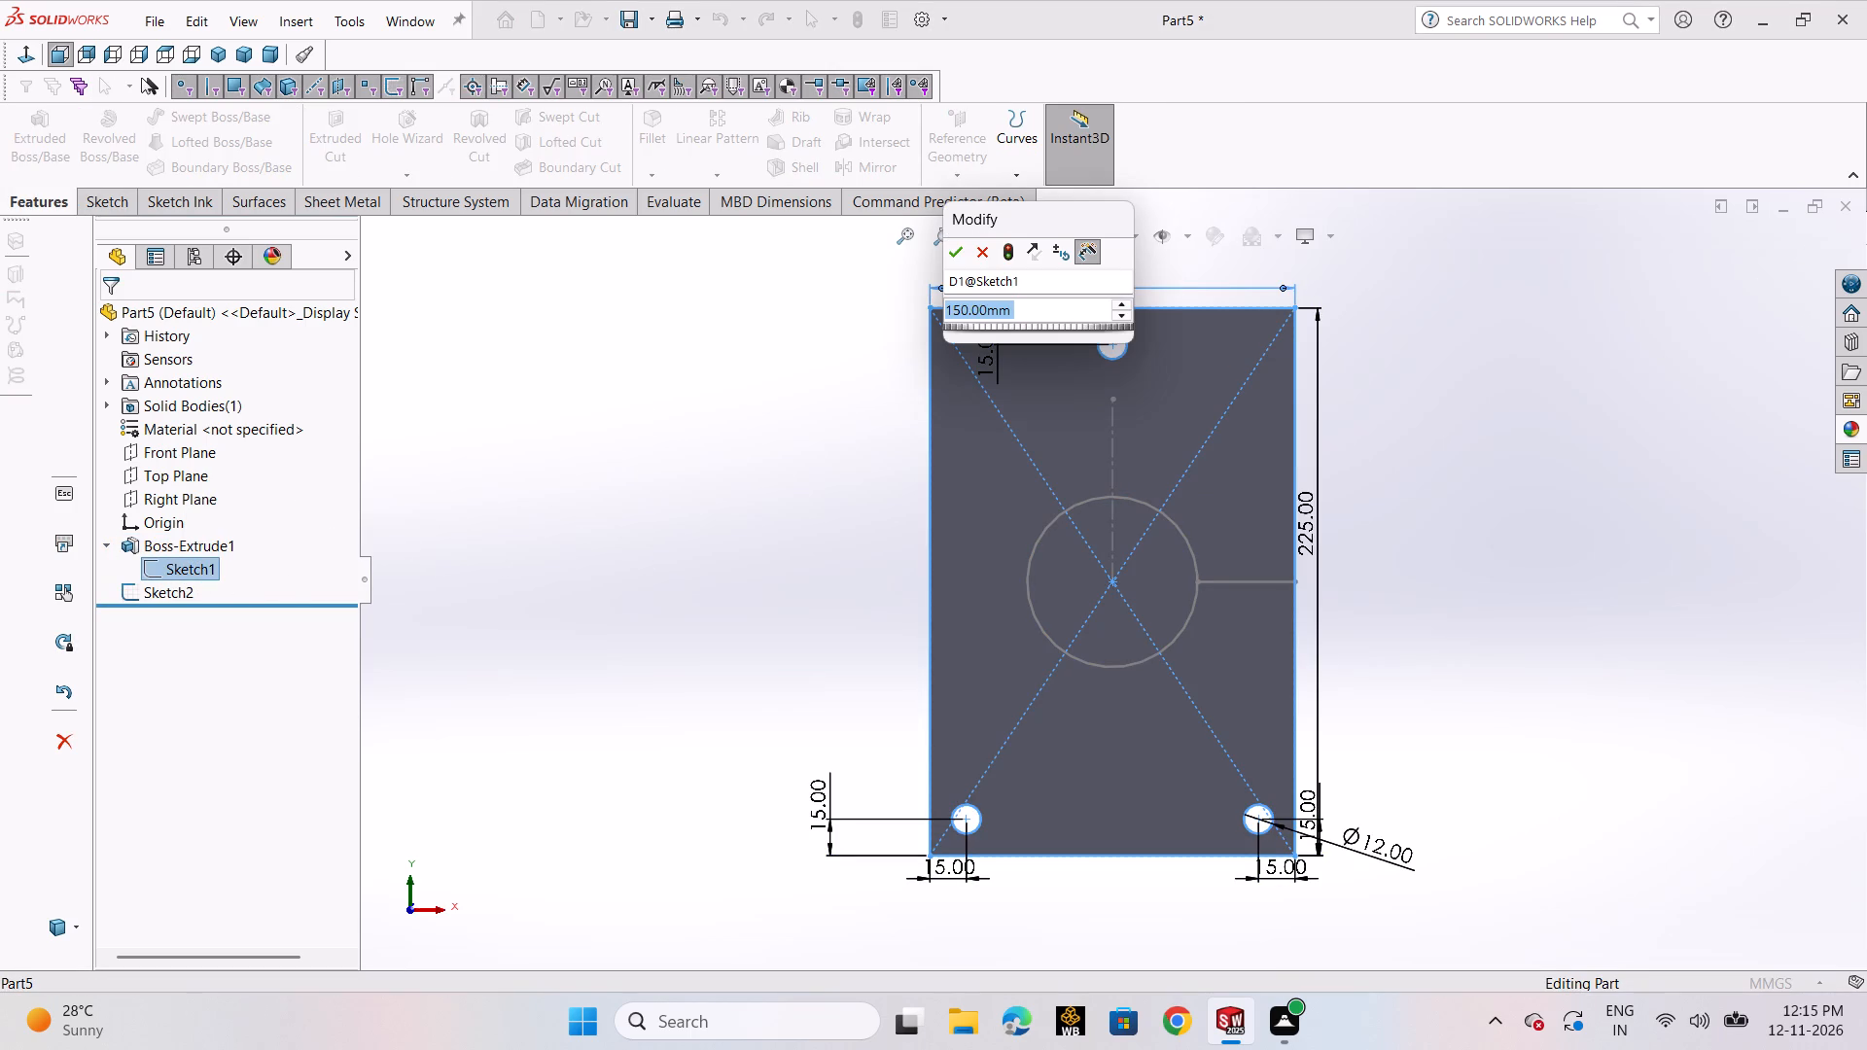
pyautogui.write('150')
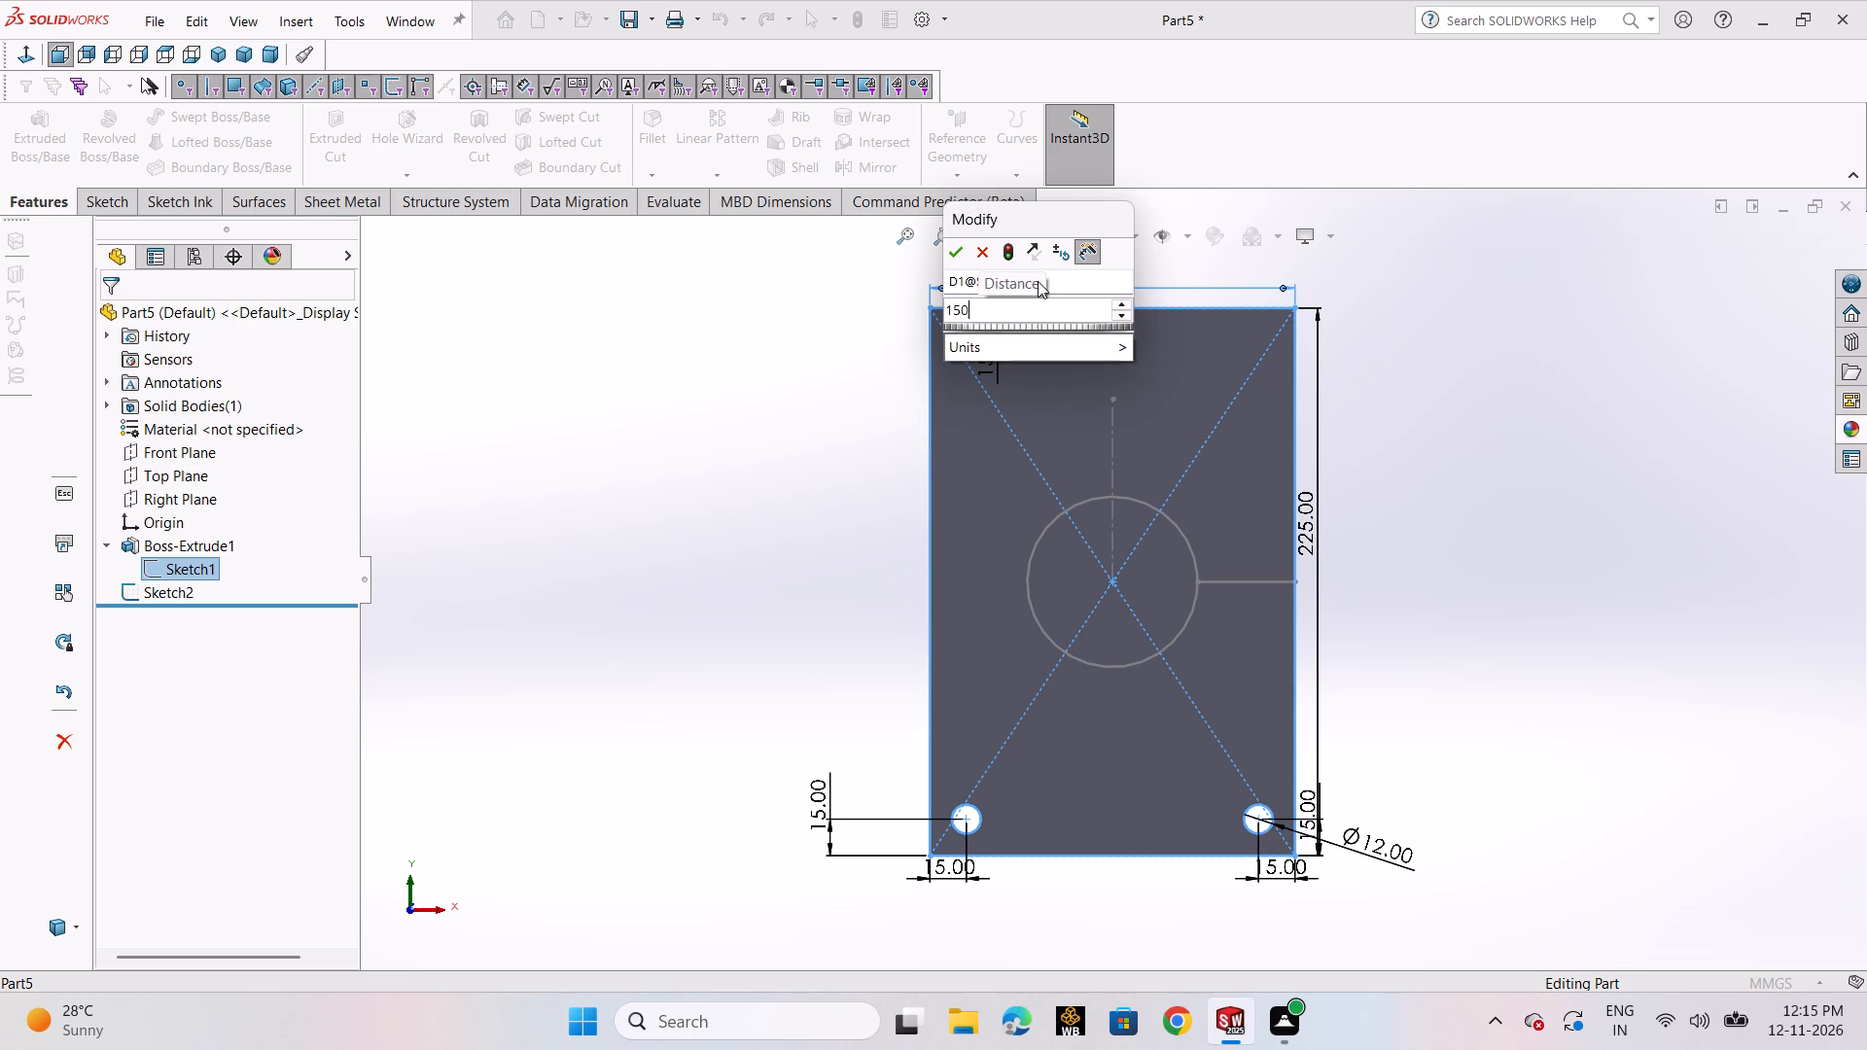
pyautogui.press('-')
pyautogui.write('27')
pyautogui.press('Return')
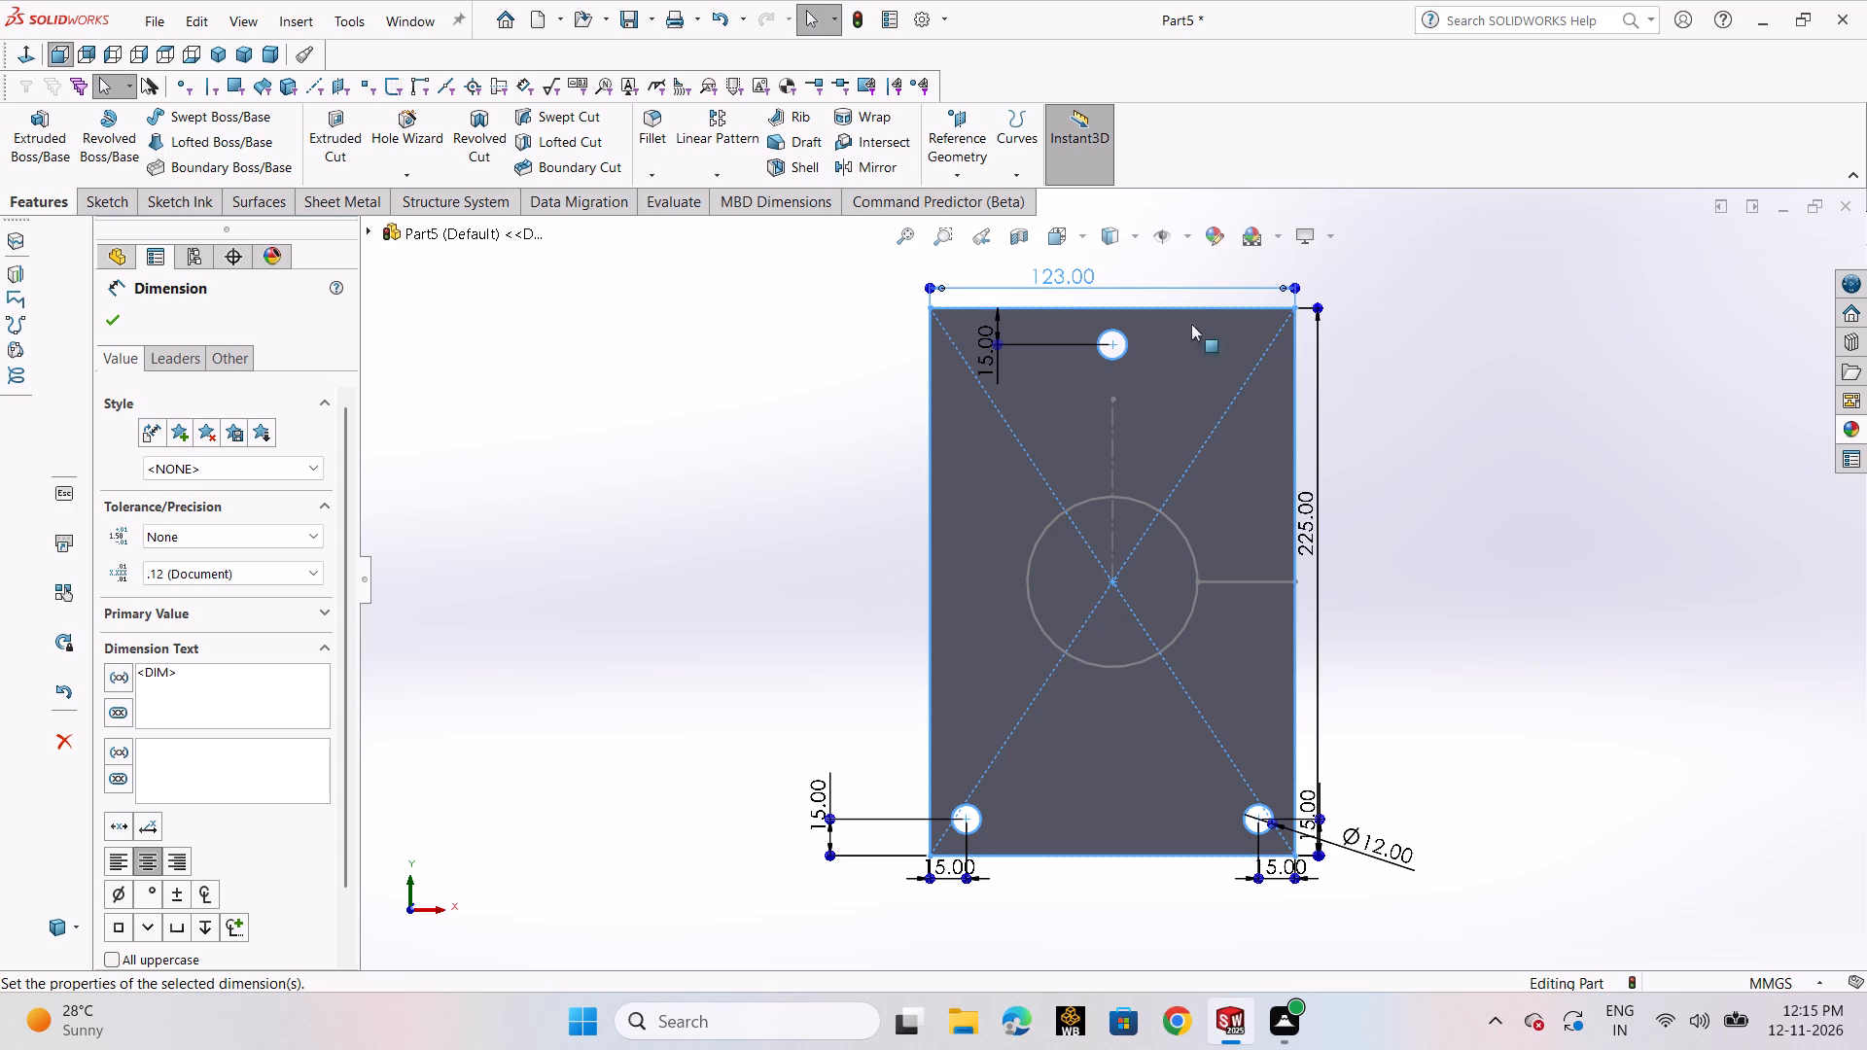
# Reduce the base plate's width by another 27 mm, setting it to 96 mm.
pyautogui.doubleClick(1077, 277)
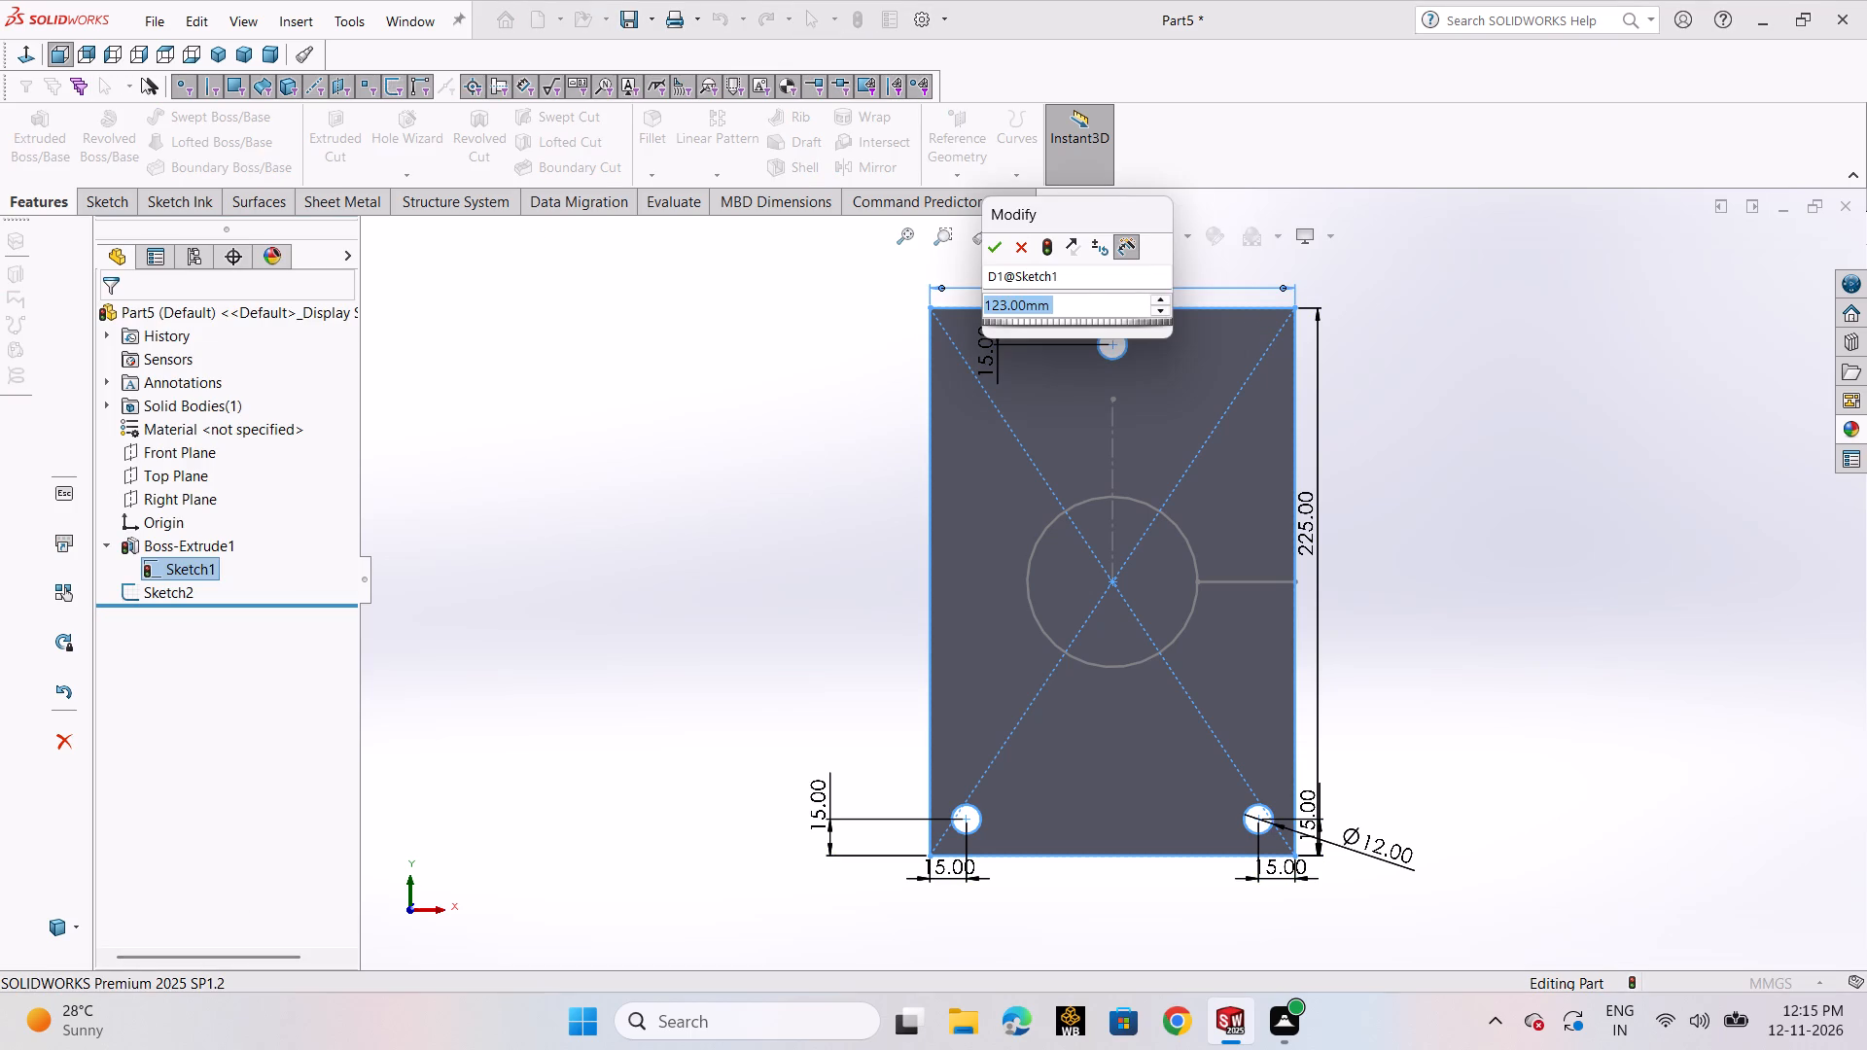
pyautogui.write('123-')
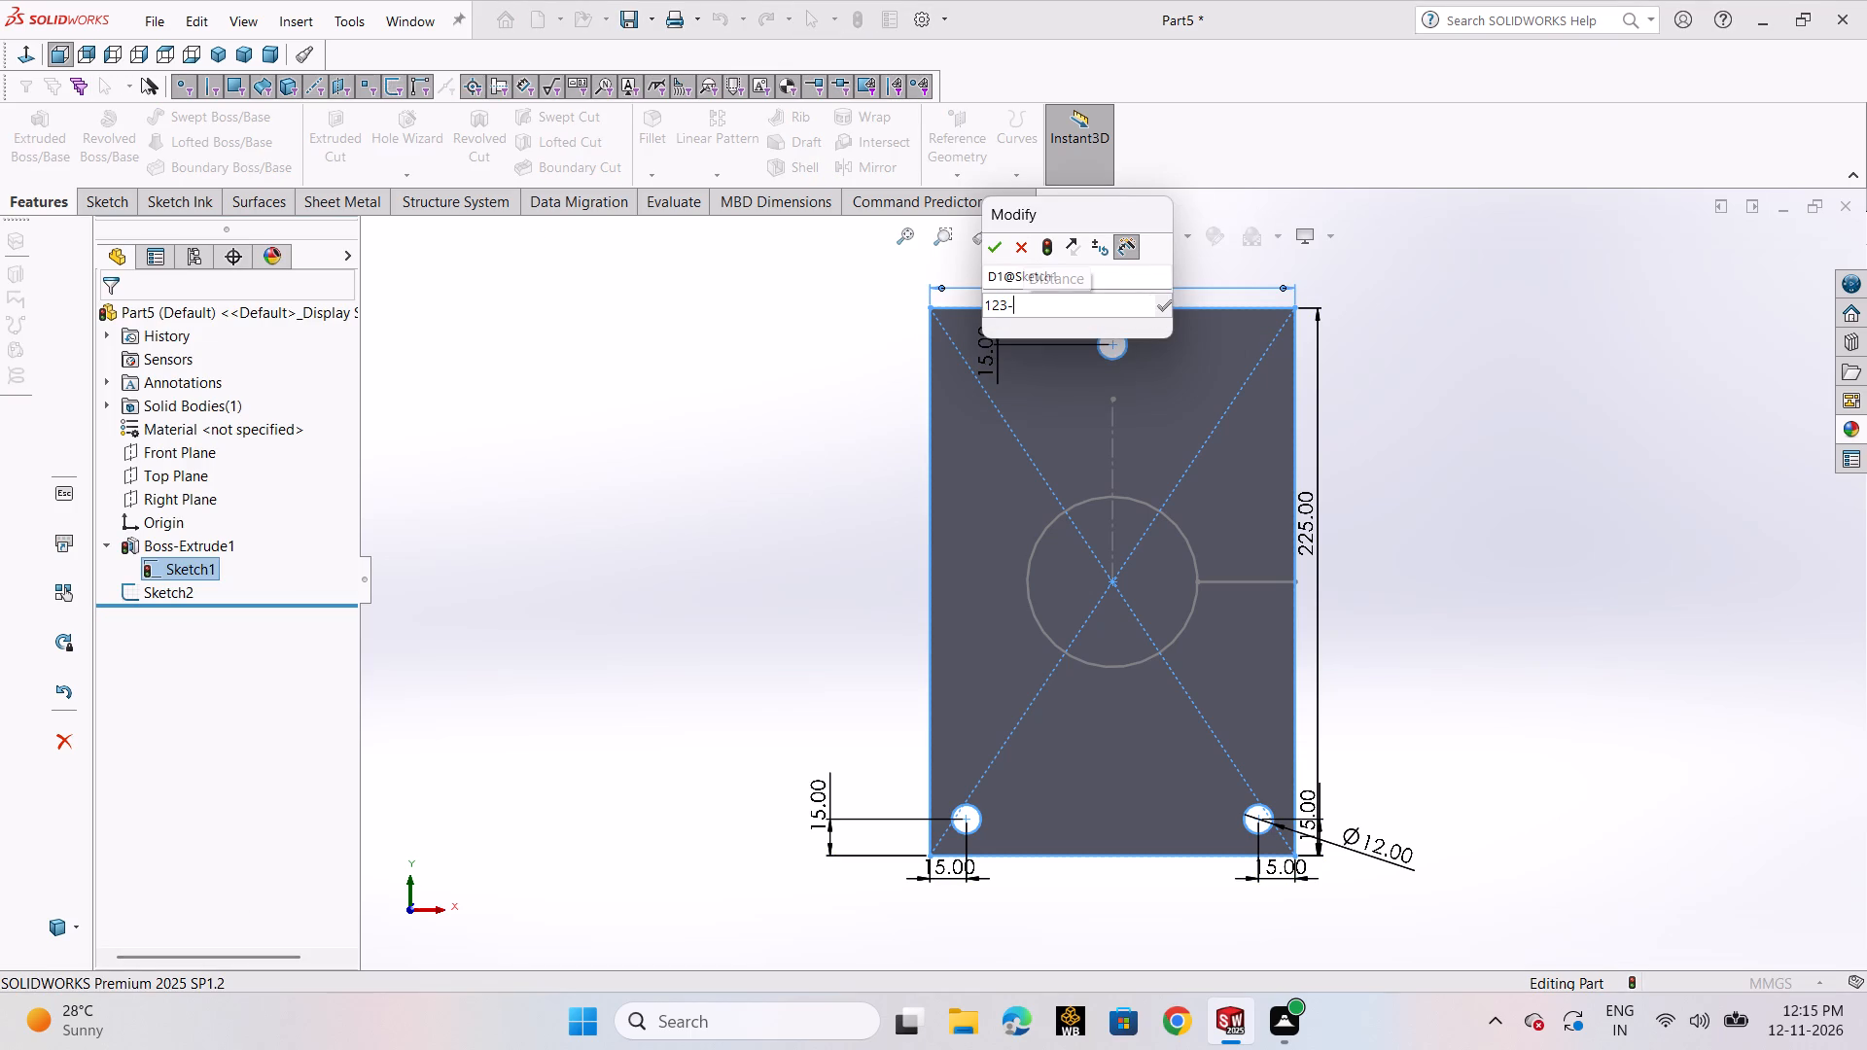
pyautogui.write('27')
pyautogui.press('Return')
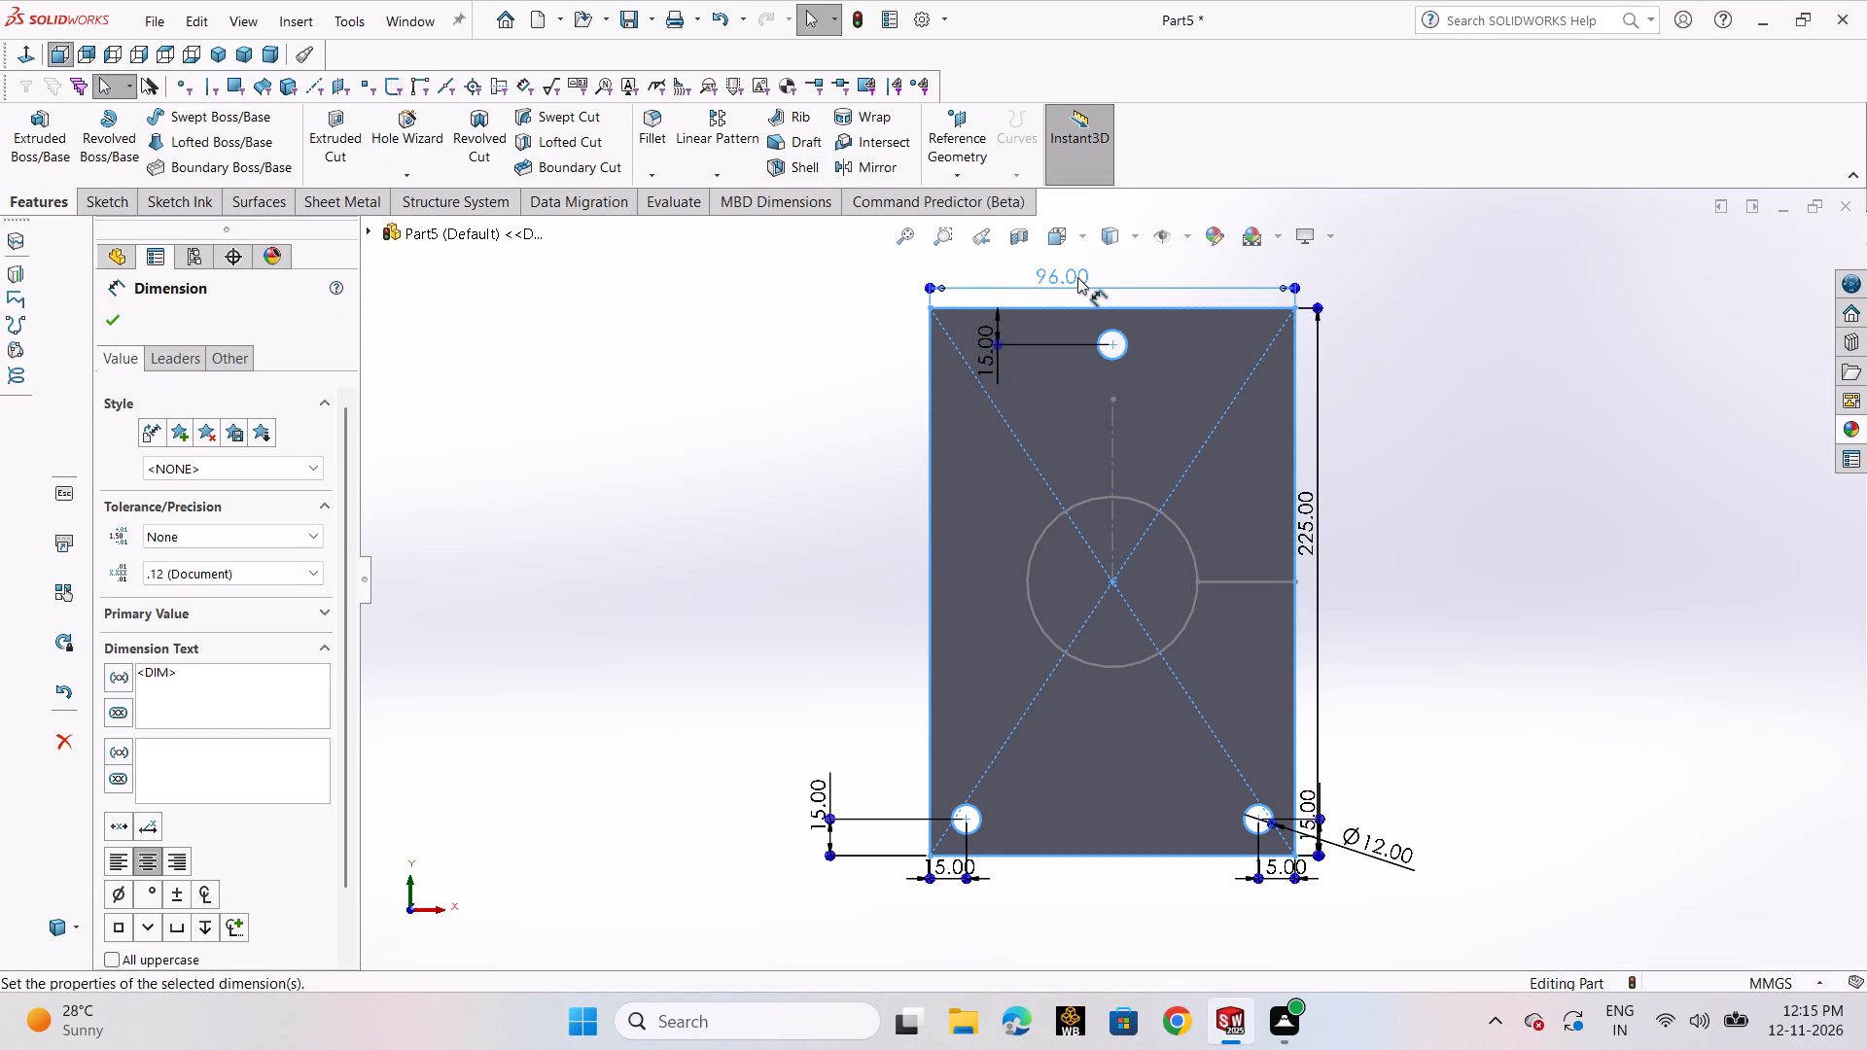
pyautogui.click(121, 320)
pyautogui.click(877, 538)
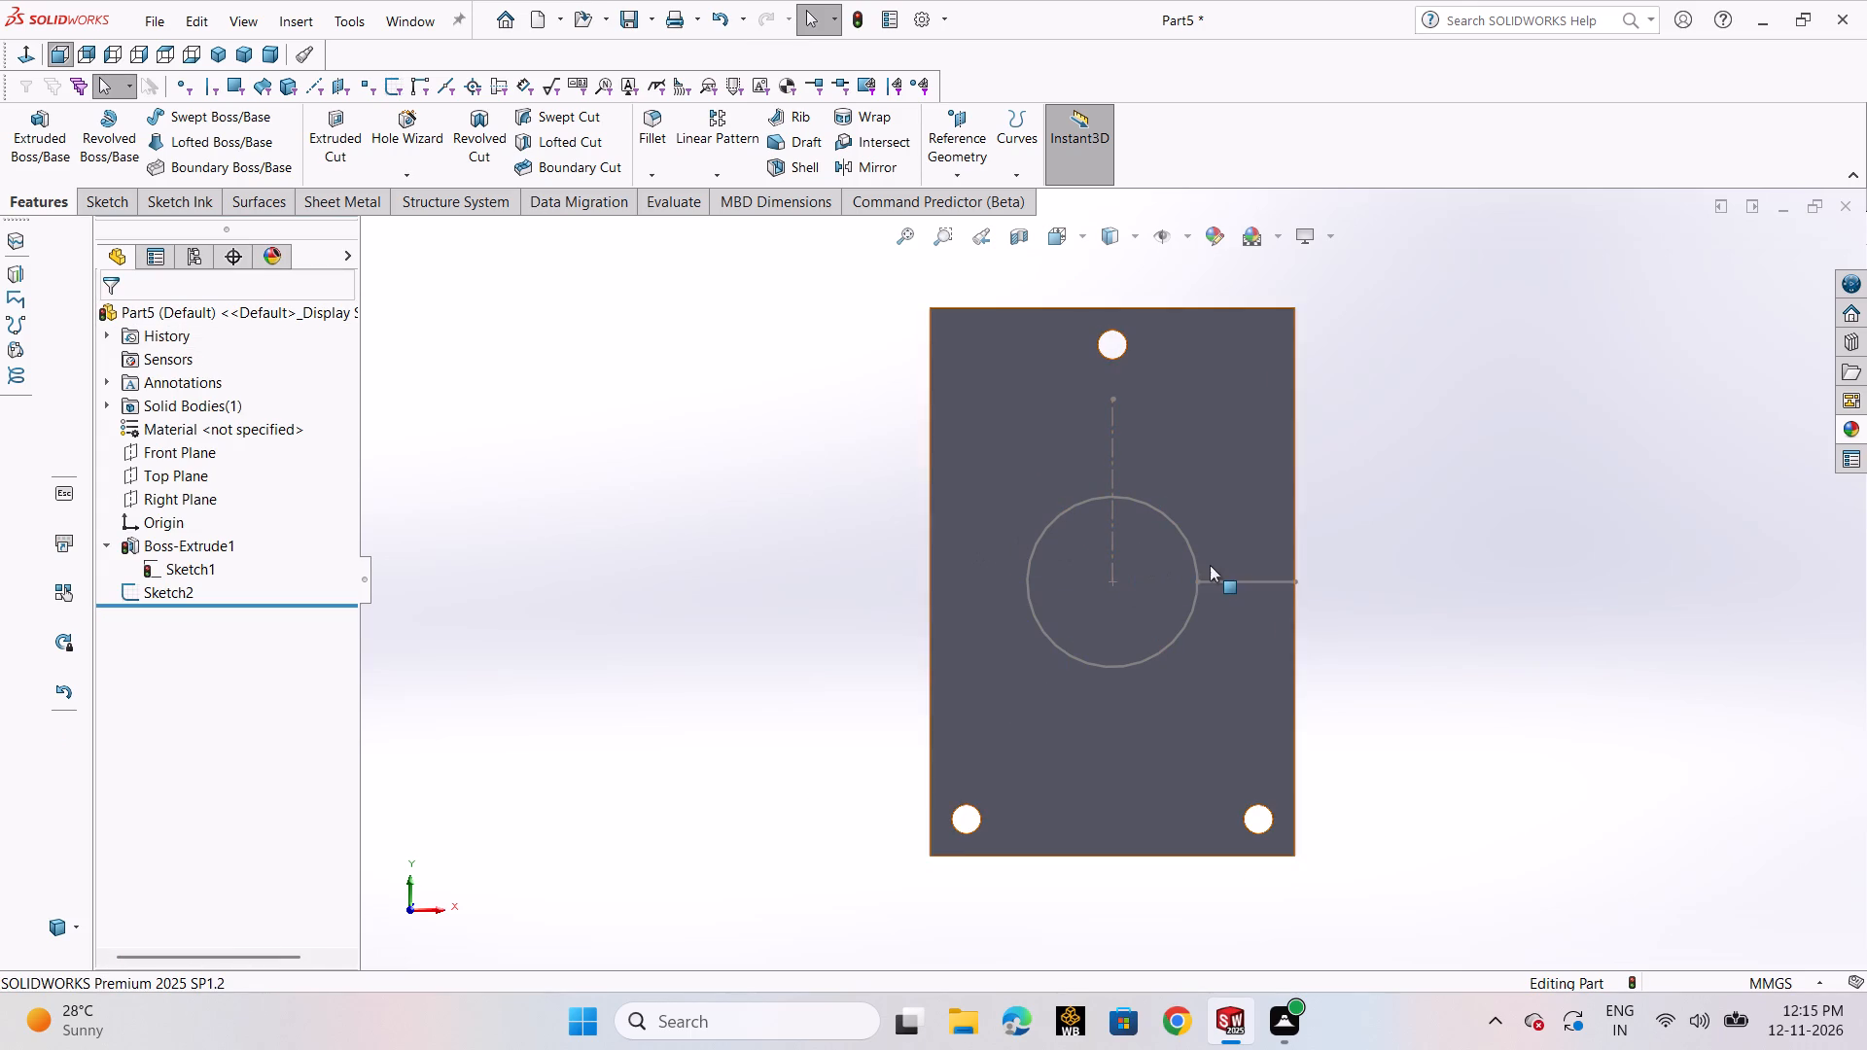
# Reopen the circle's sketch and check the horizontal line's length again.
pyautogui.doubleClick(1191, 546)
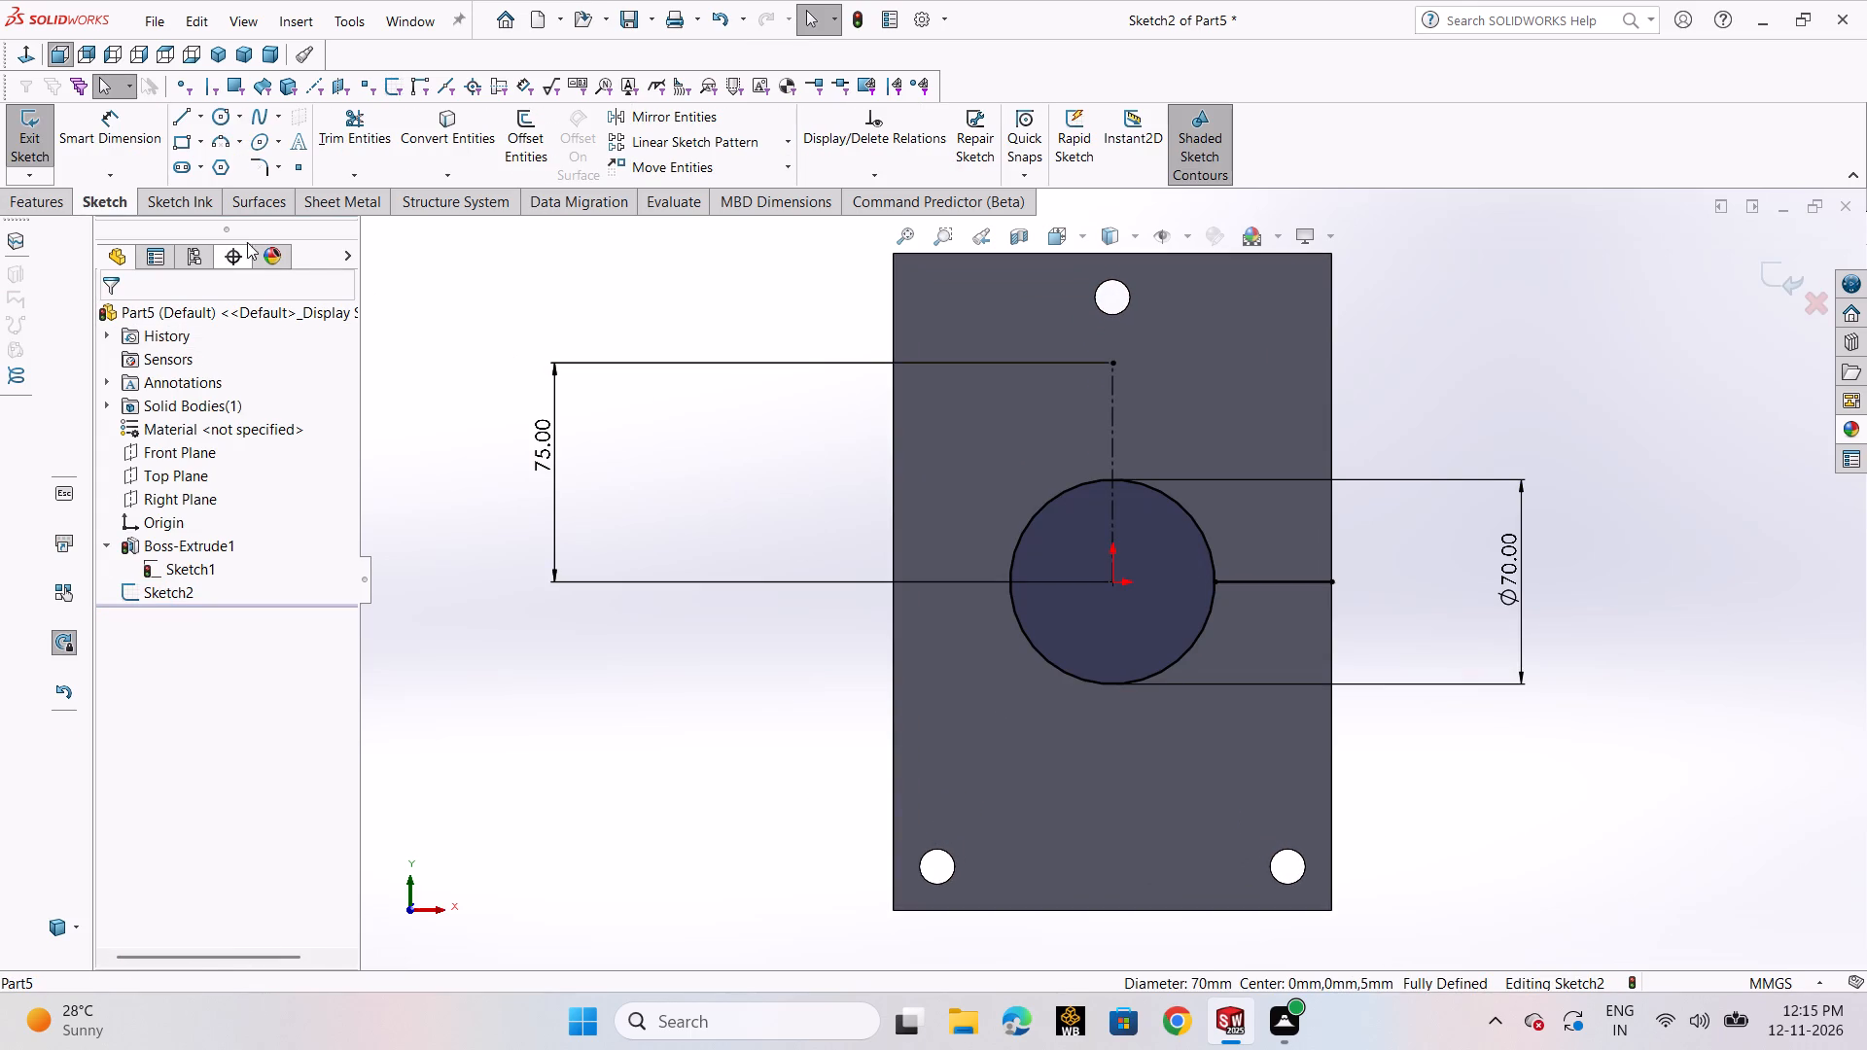
pyautogui.click(114, 132)
pyautogui.click(1286, 586)
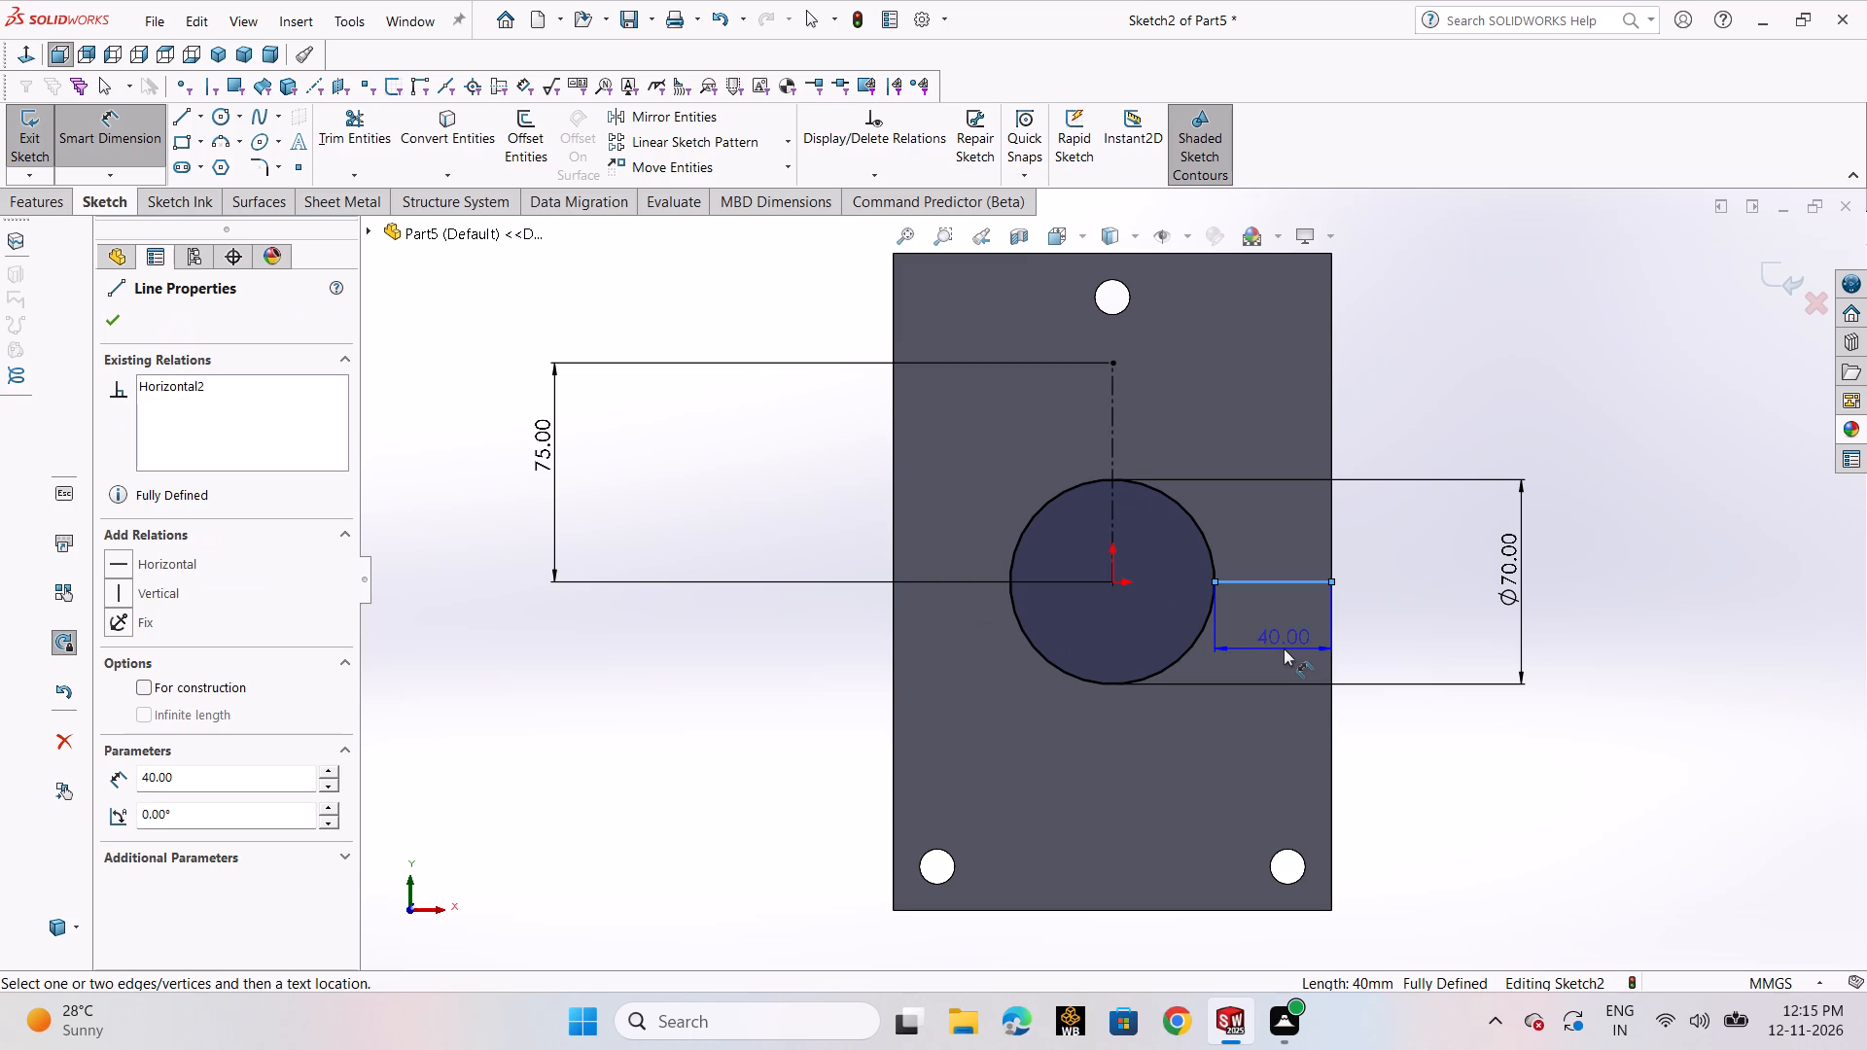
pyautogui.press('Escape')
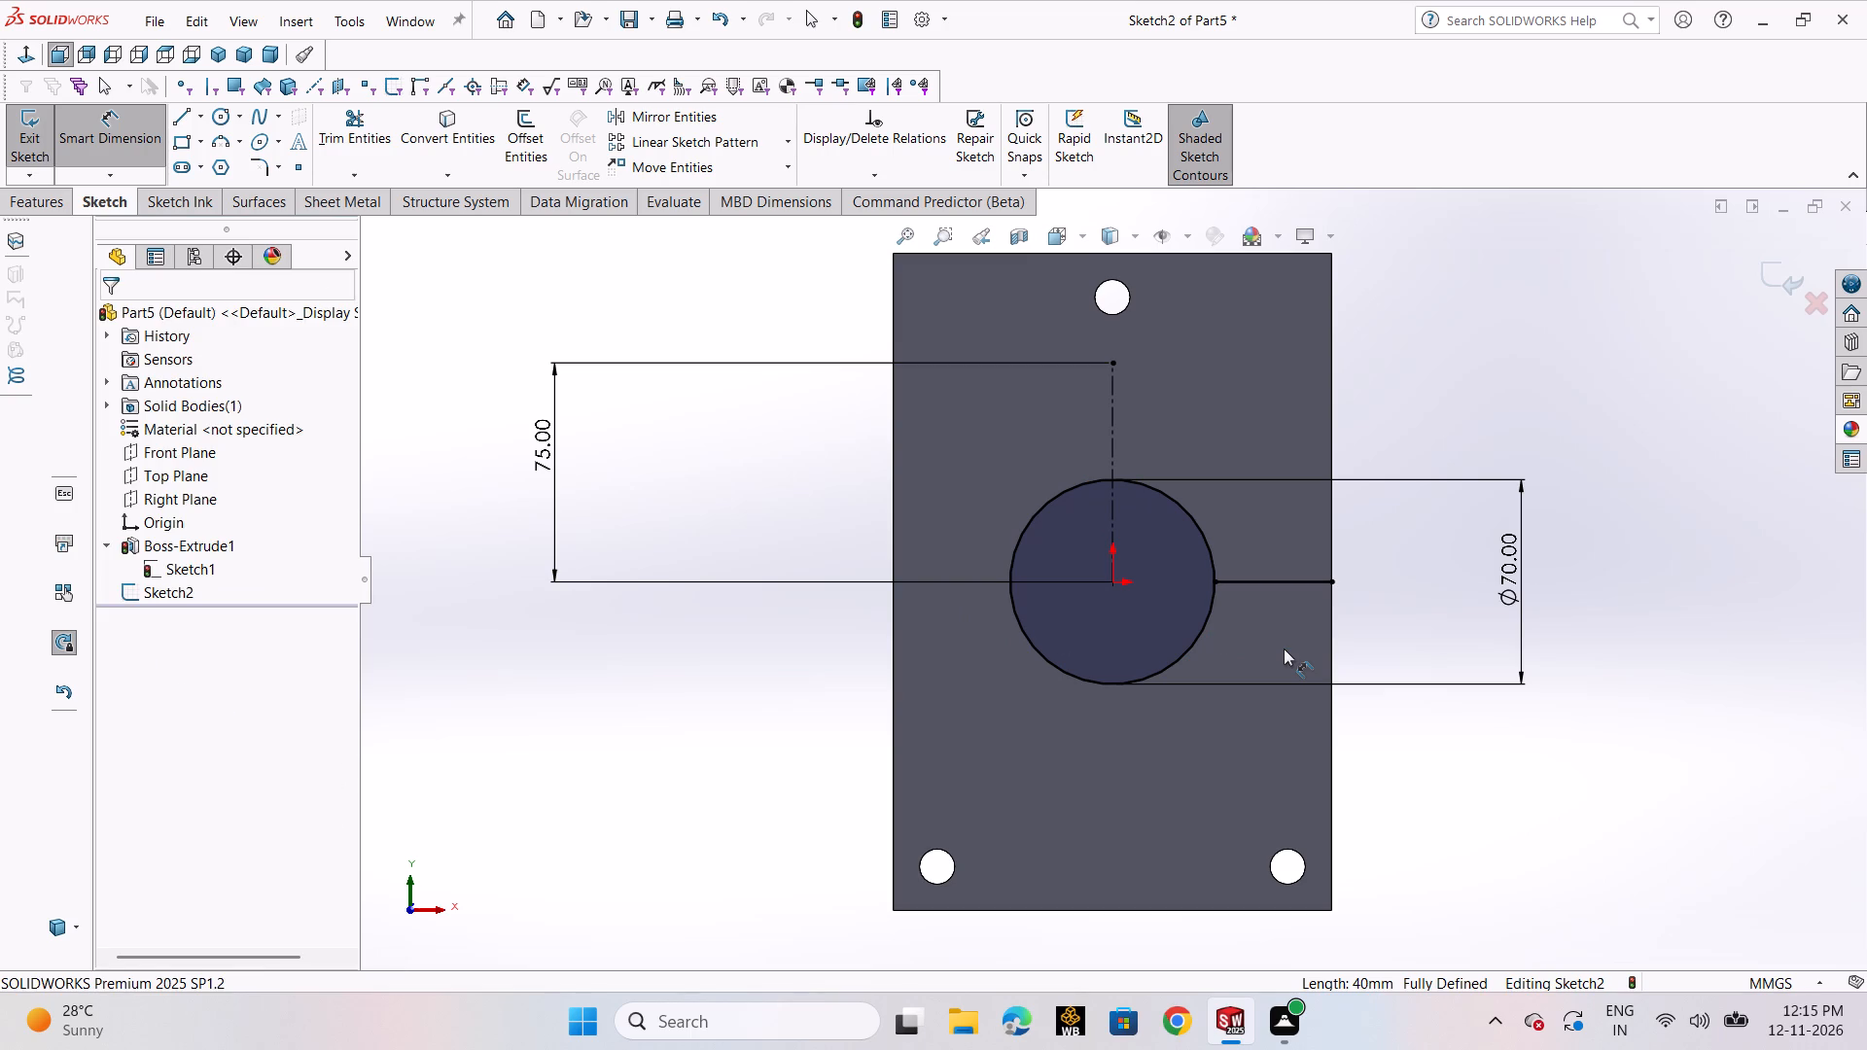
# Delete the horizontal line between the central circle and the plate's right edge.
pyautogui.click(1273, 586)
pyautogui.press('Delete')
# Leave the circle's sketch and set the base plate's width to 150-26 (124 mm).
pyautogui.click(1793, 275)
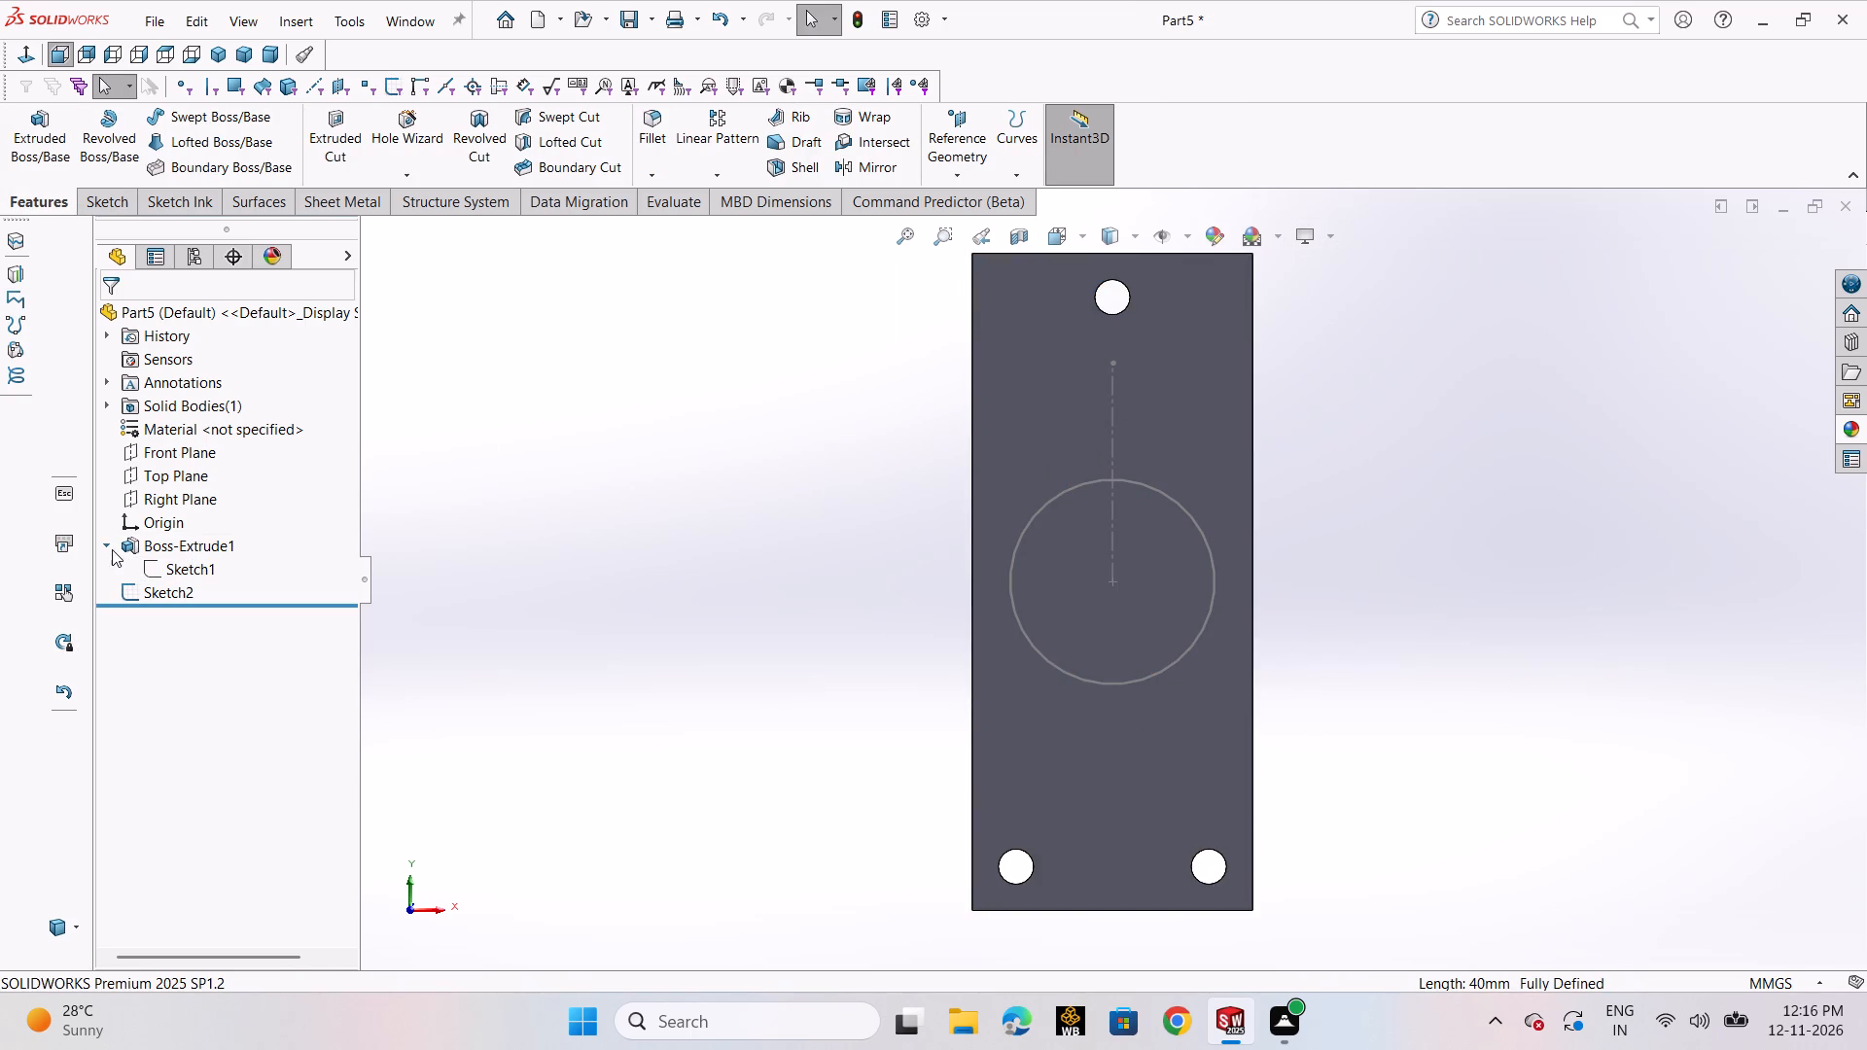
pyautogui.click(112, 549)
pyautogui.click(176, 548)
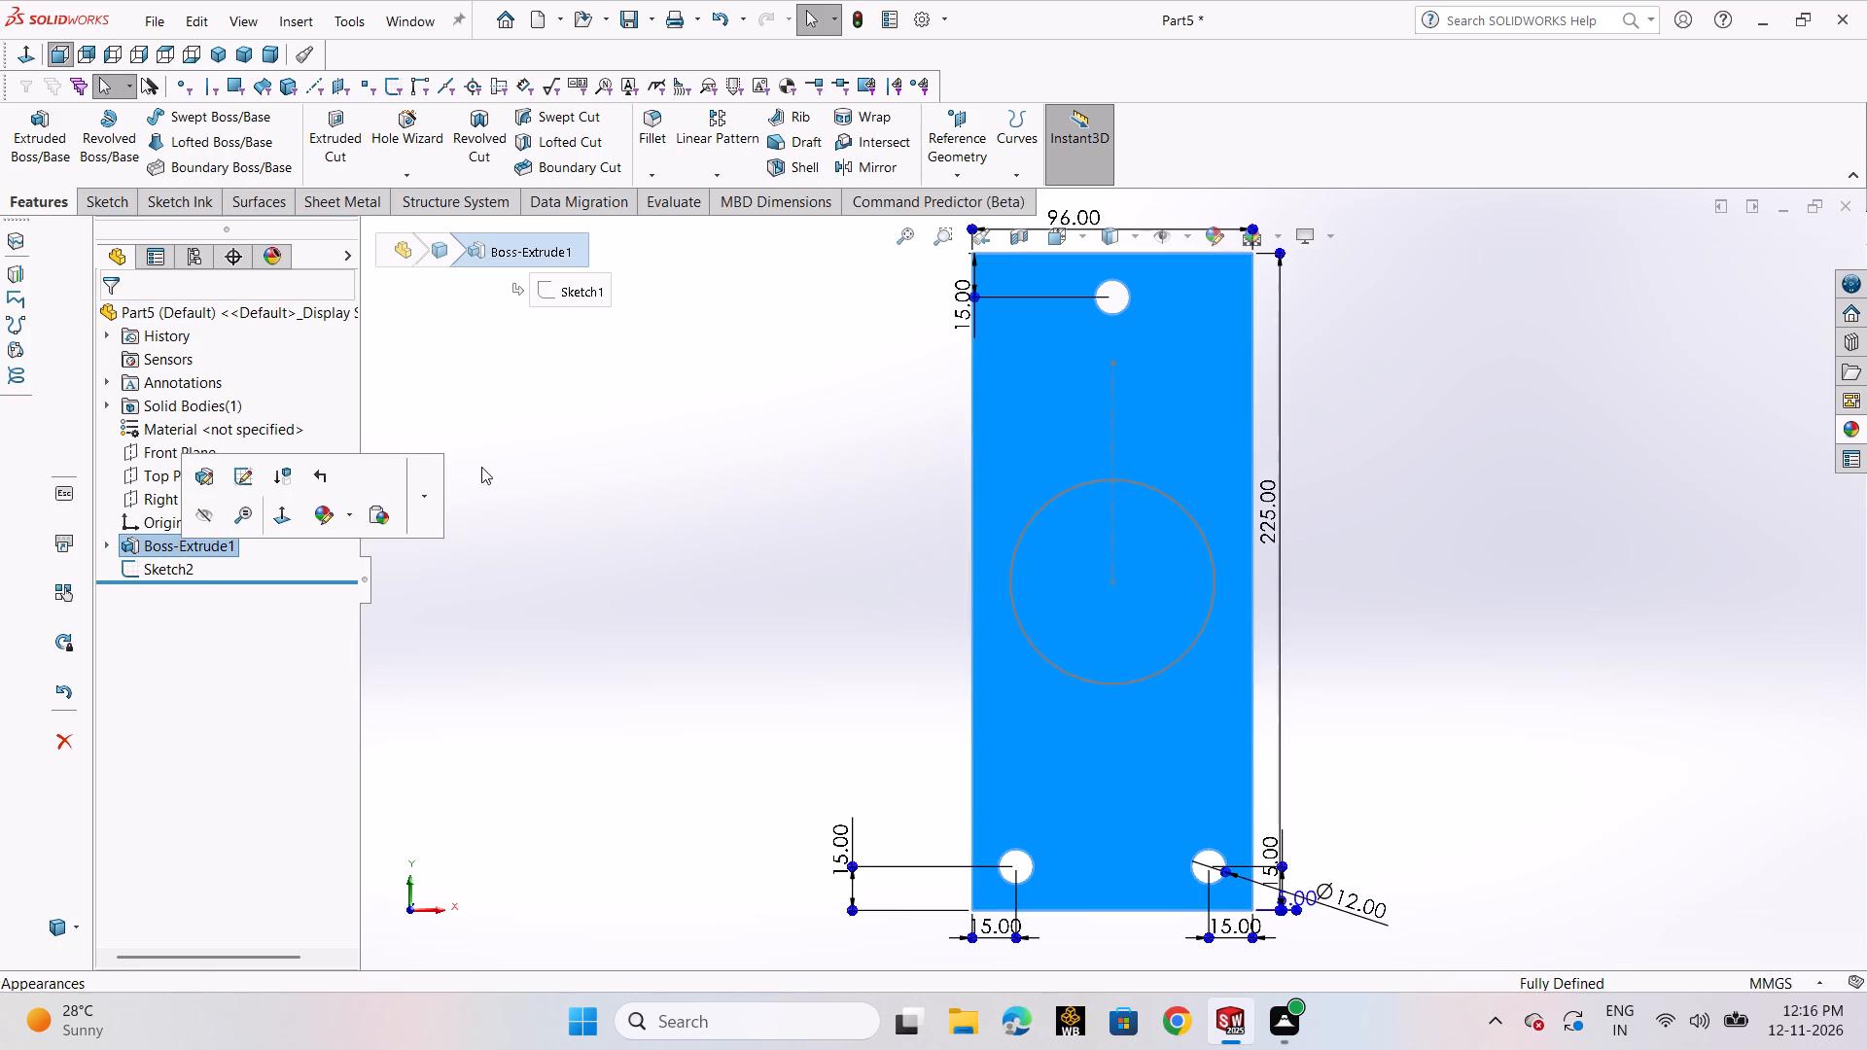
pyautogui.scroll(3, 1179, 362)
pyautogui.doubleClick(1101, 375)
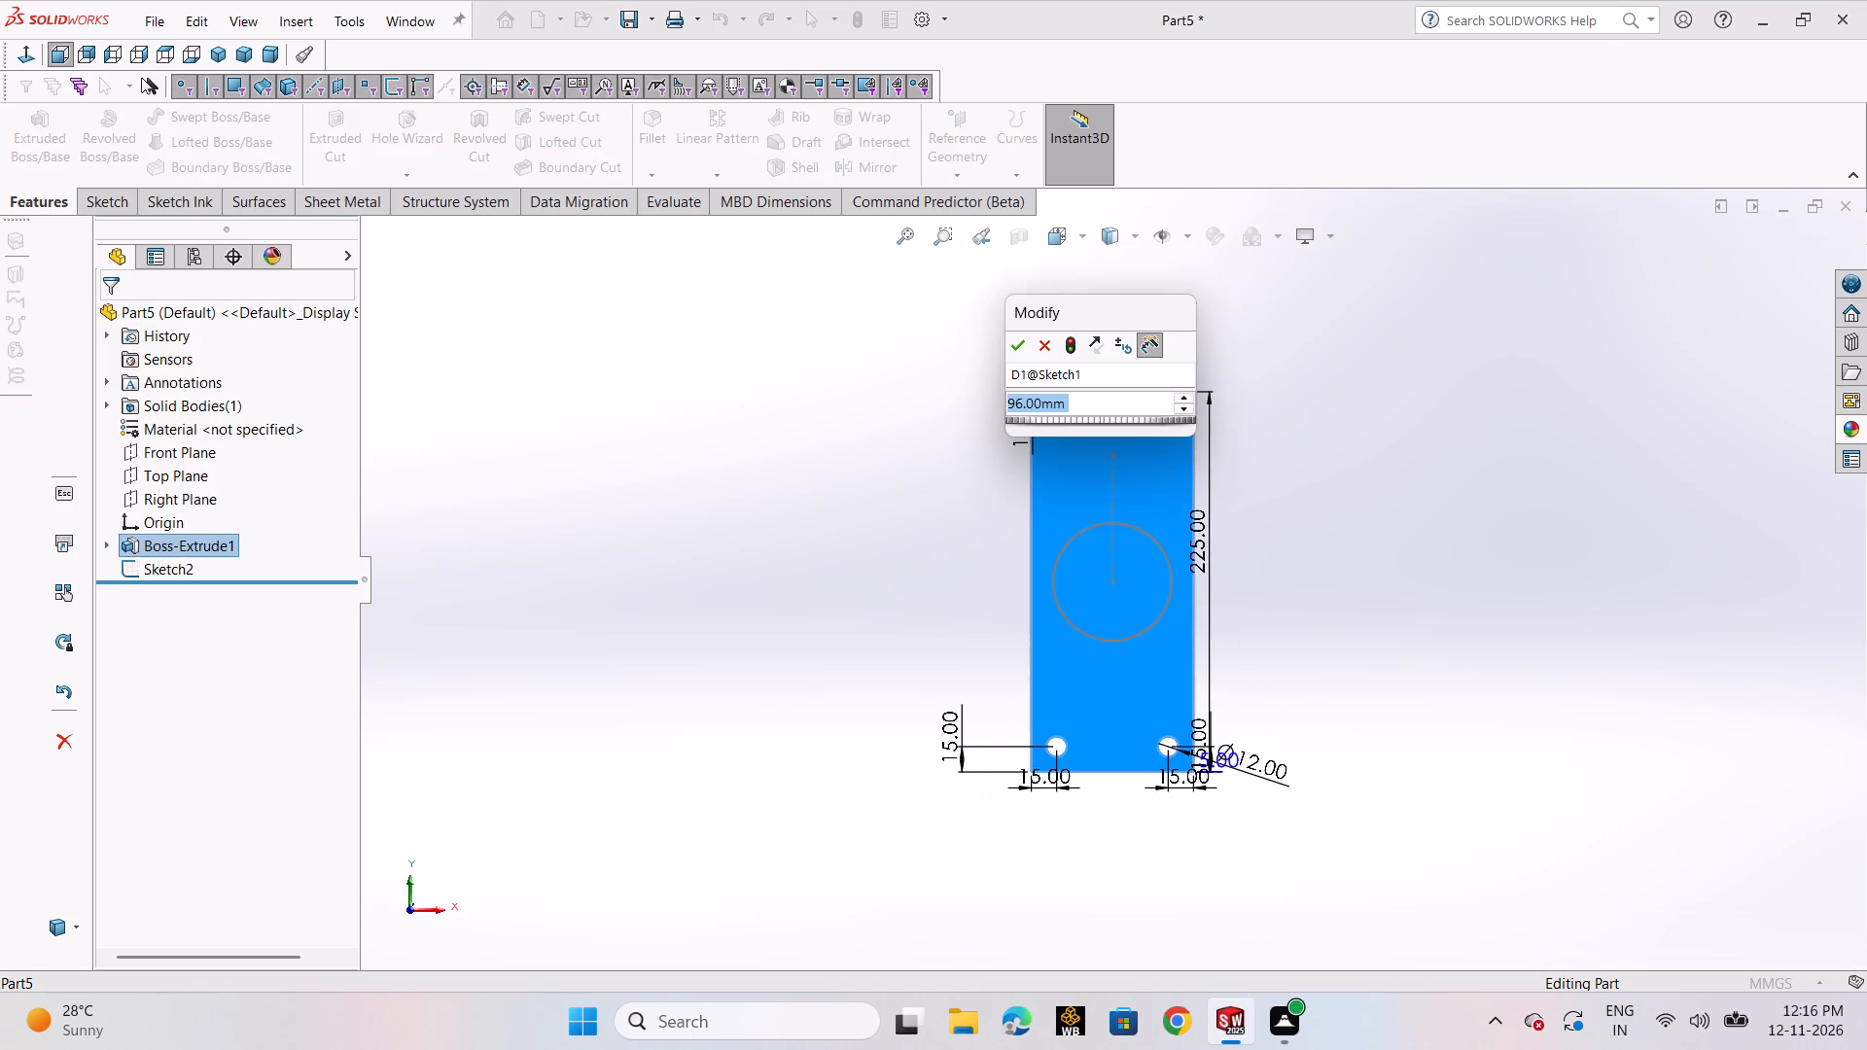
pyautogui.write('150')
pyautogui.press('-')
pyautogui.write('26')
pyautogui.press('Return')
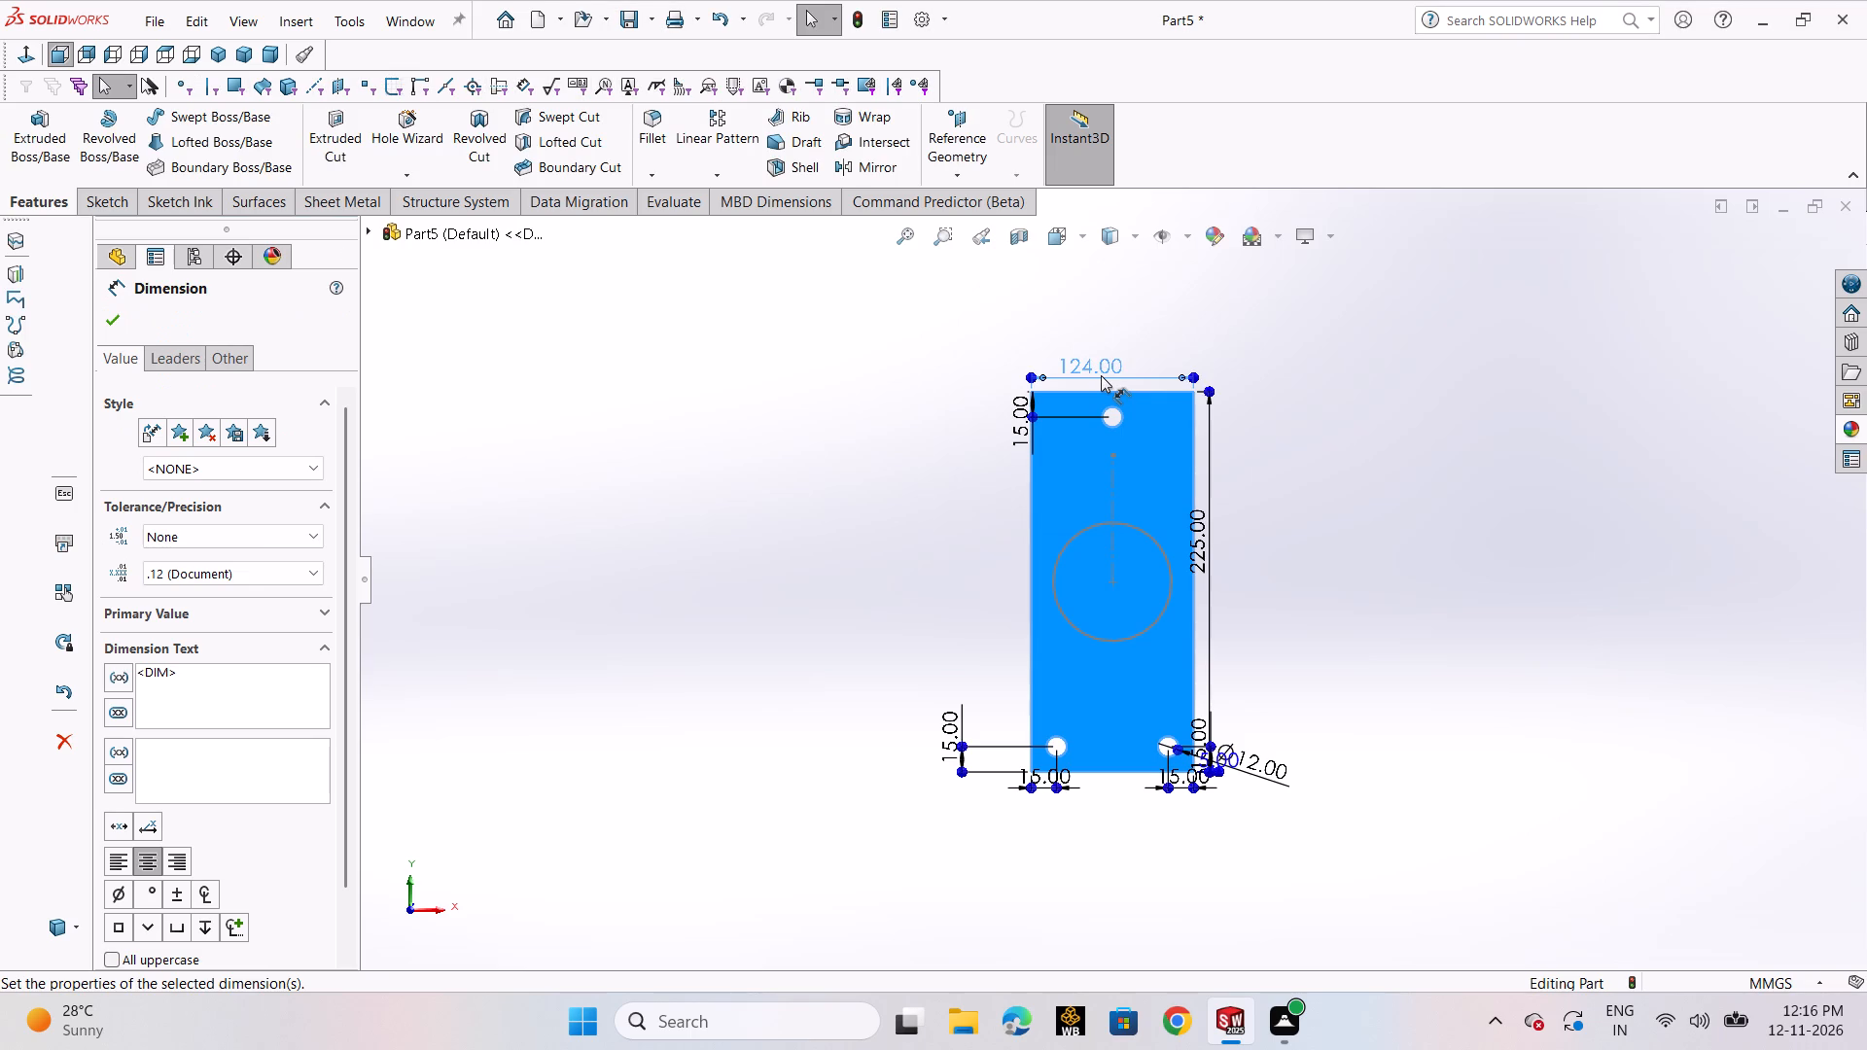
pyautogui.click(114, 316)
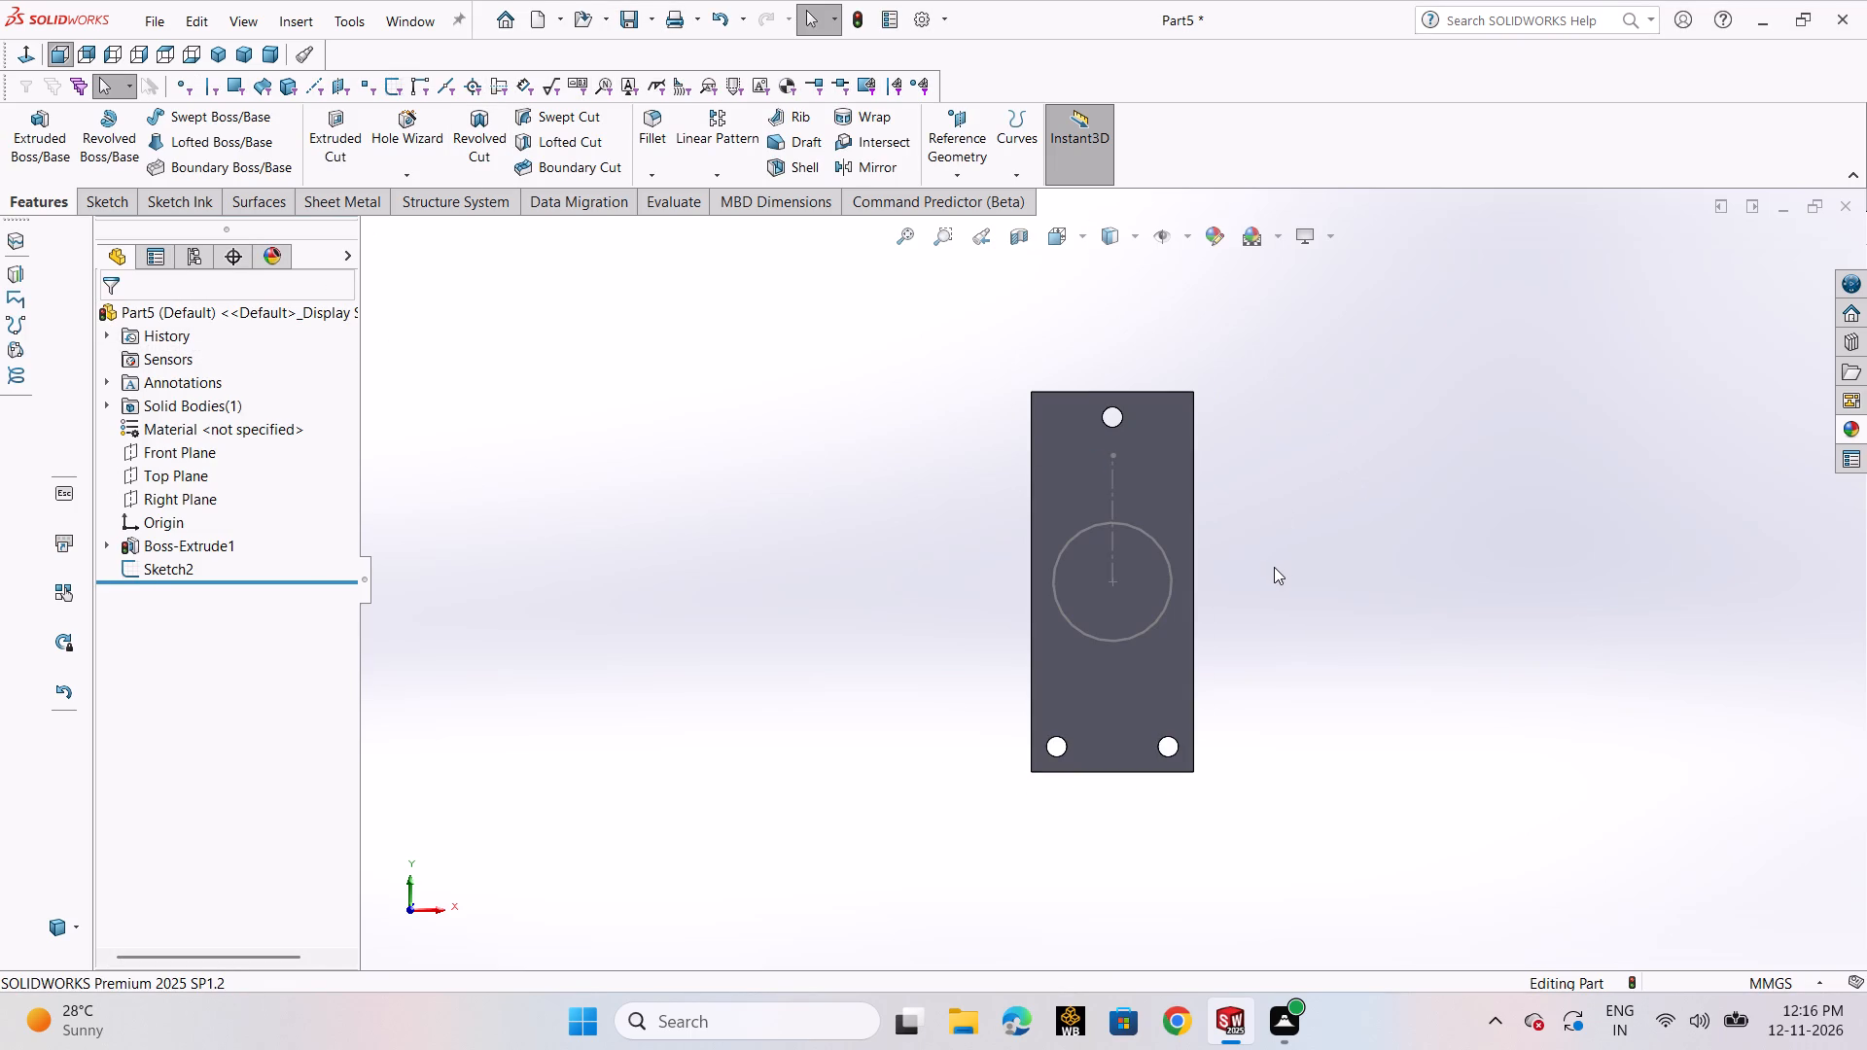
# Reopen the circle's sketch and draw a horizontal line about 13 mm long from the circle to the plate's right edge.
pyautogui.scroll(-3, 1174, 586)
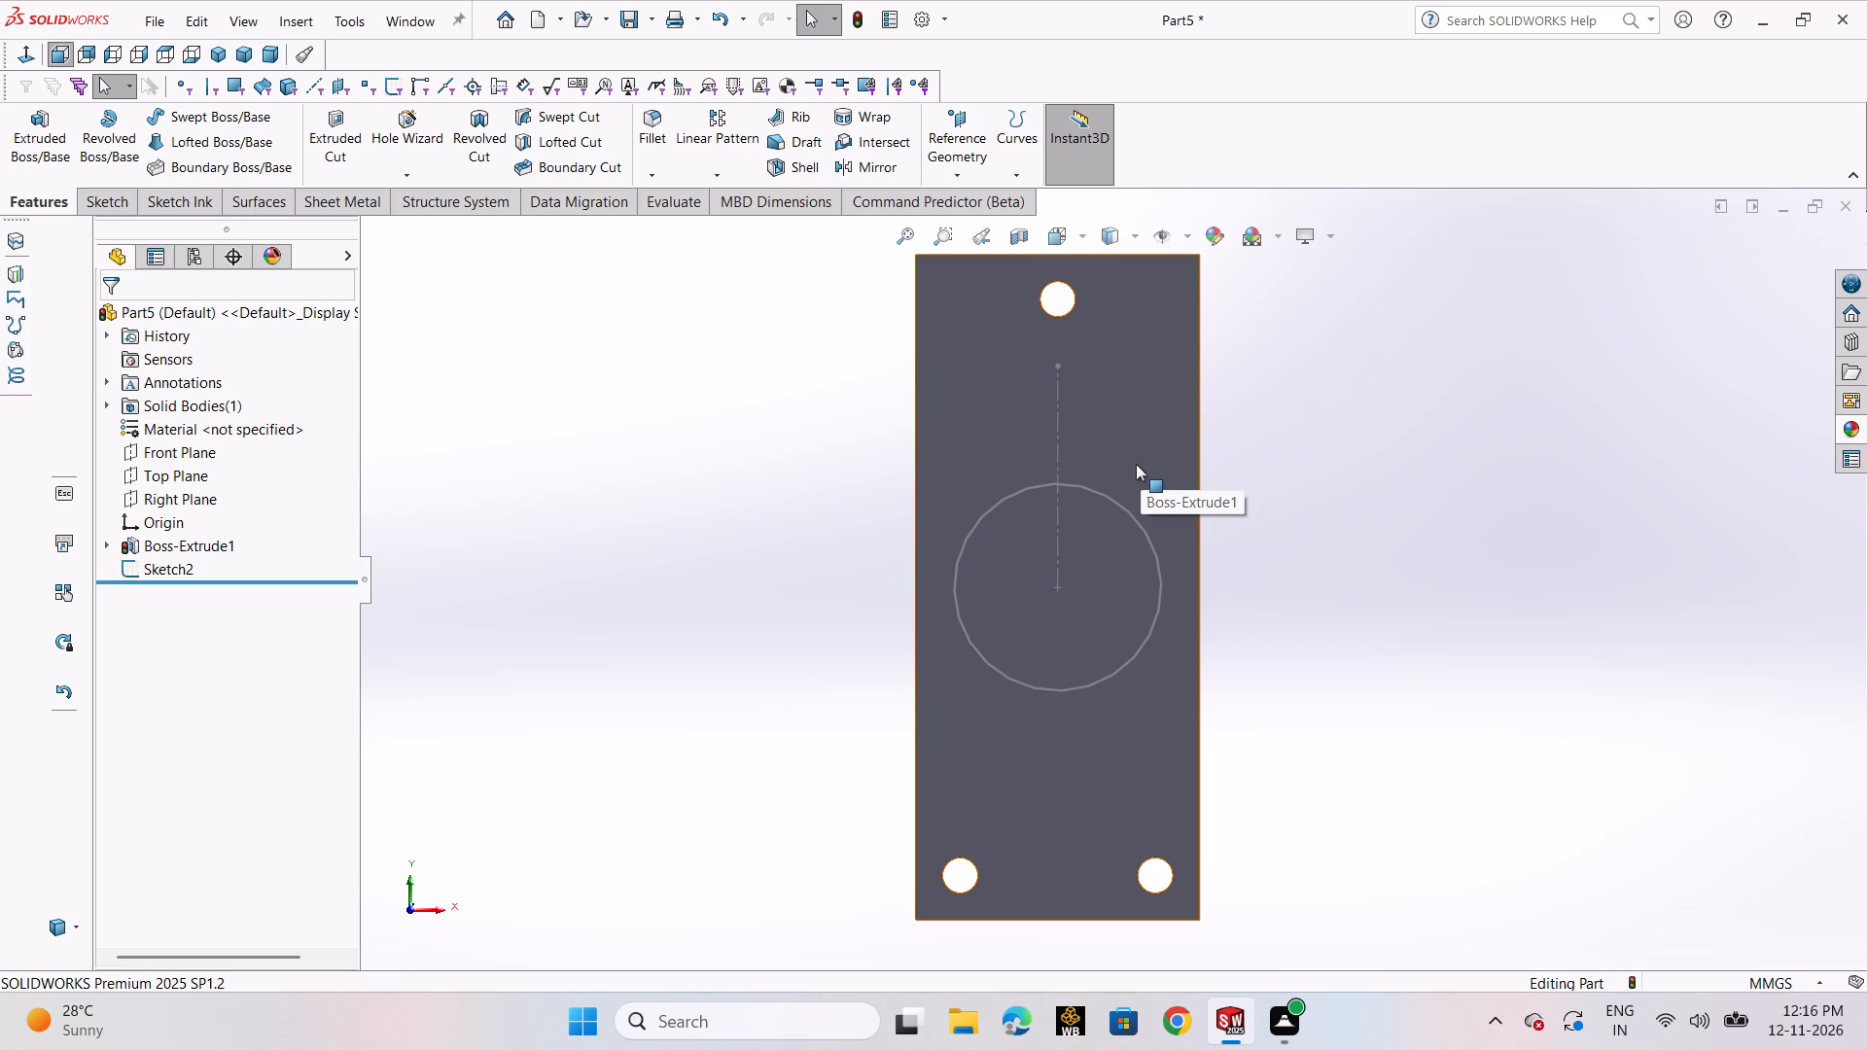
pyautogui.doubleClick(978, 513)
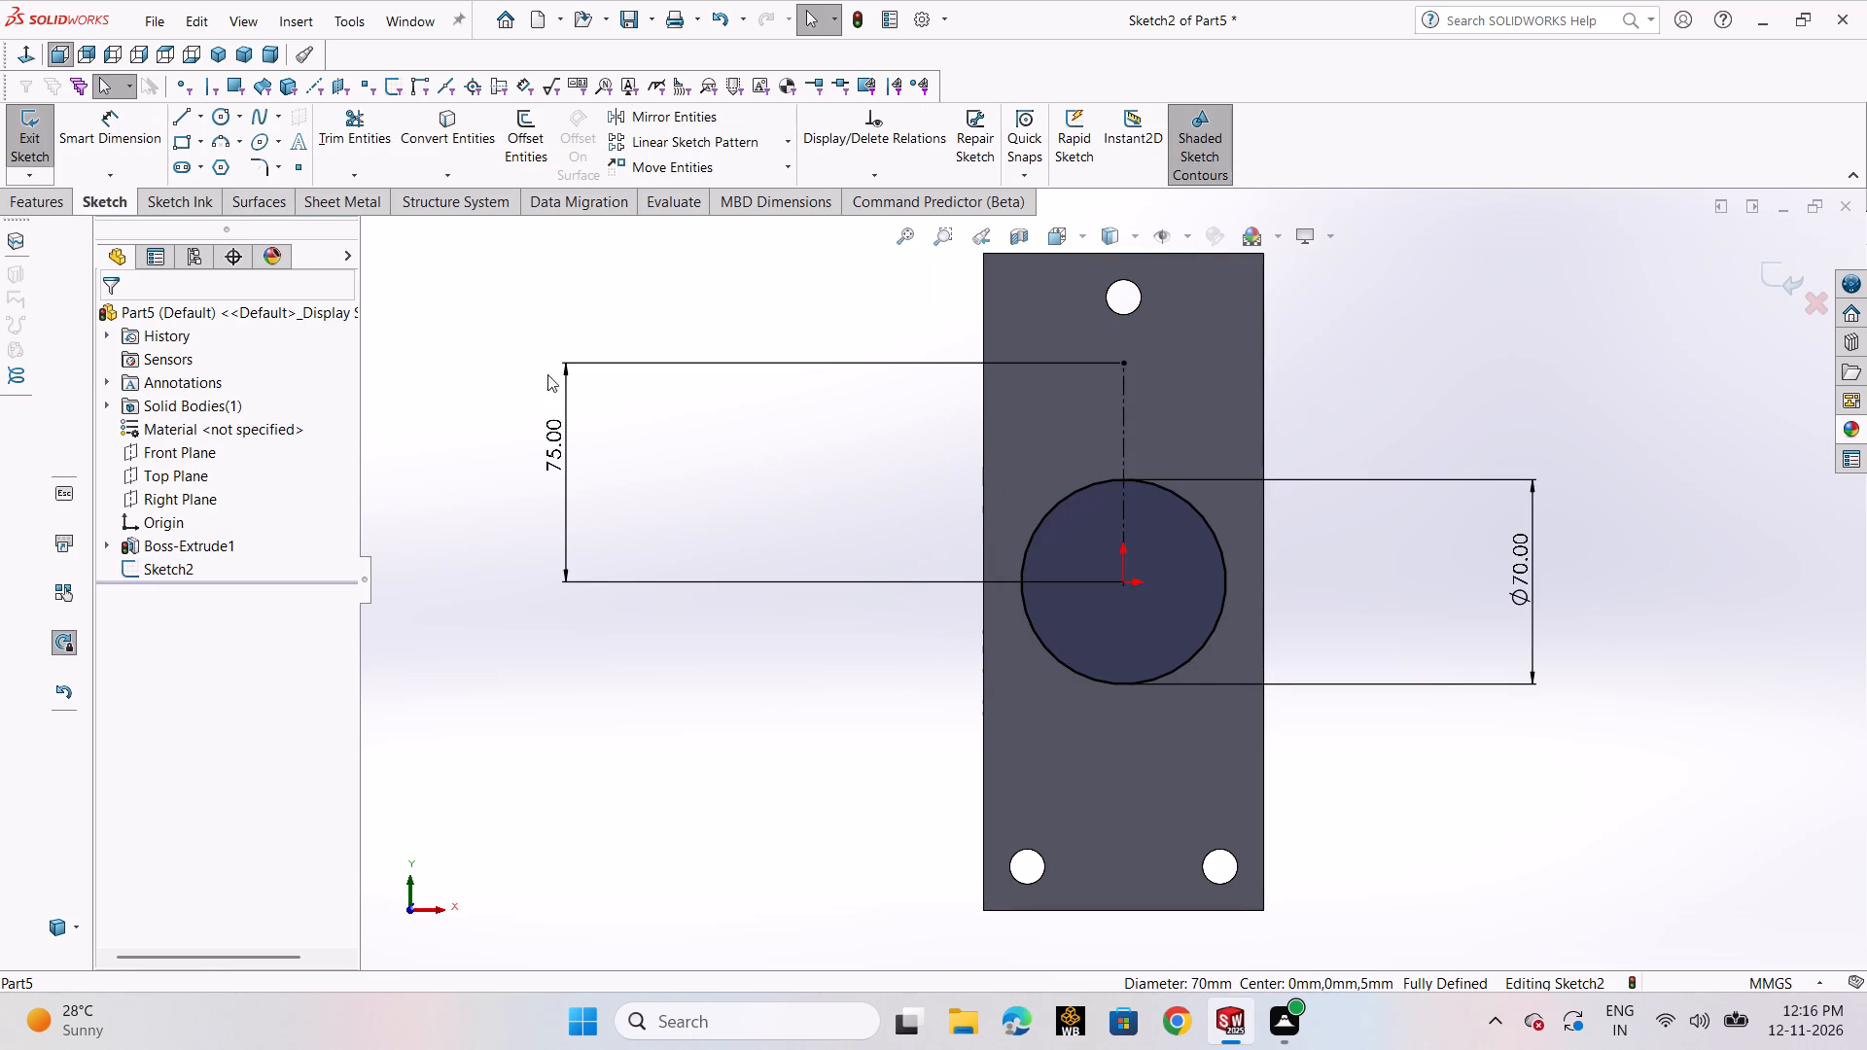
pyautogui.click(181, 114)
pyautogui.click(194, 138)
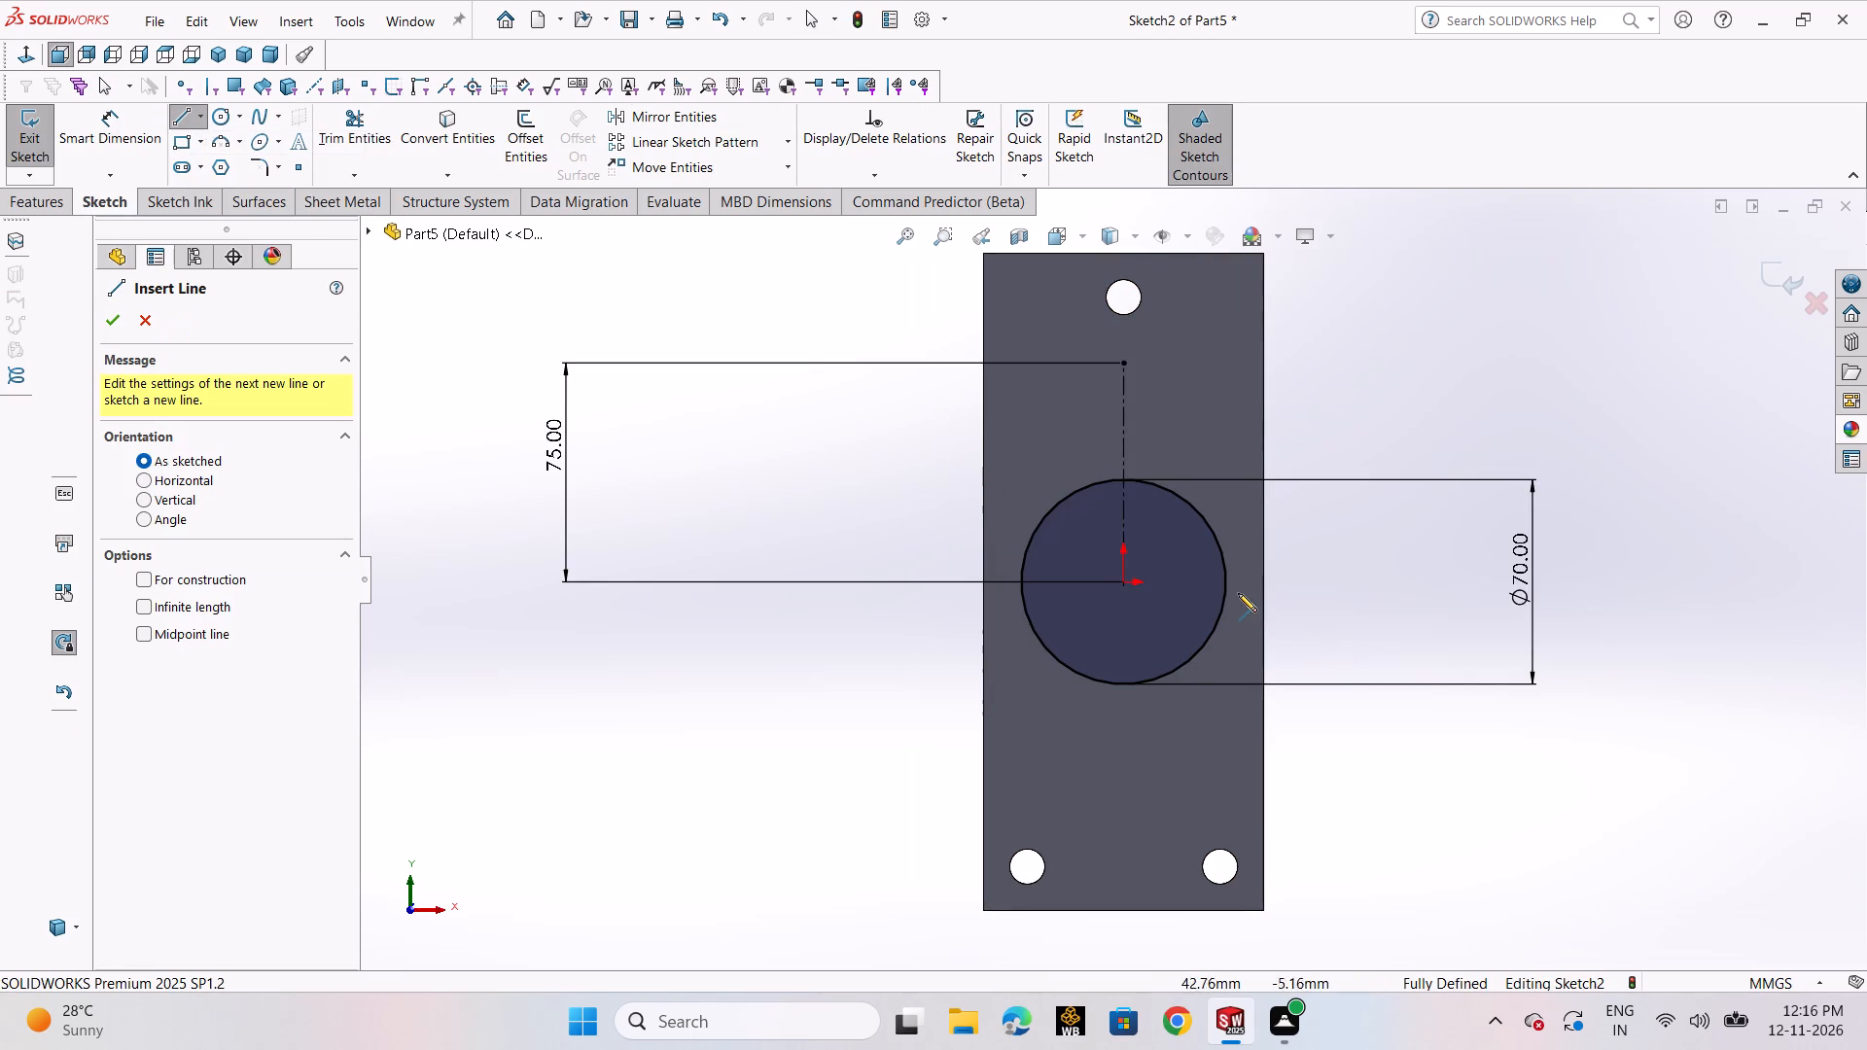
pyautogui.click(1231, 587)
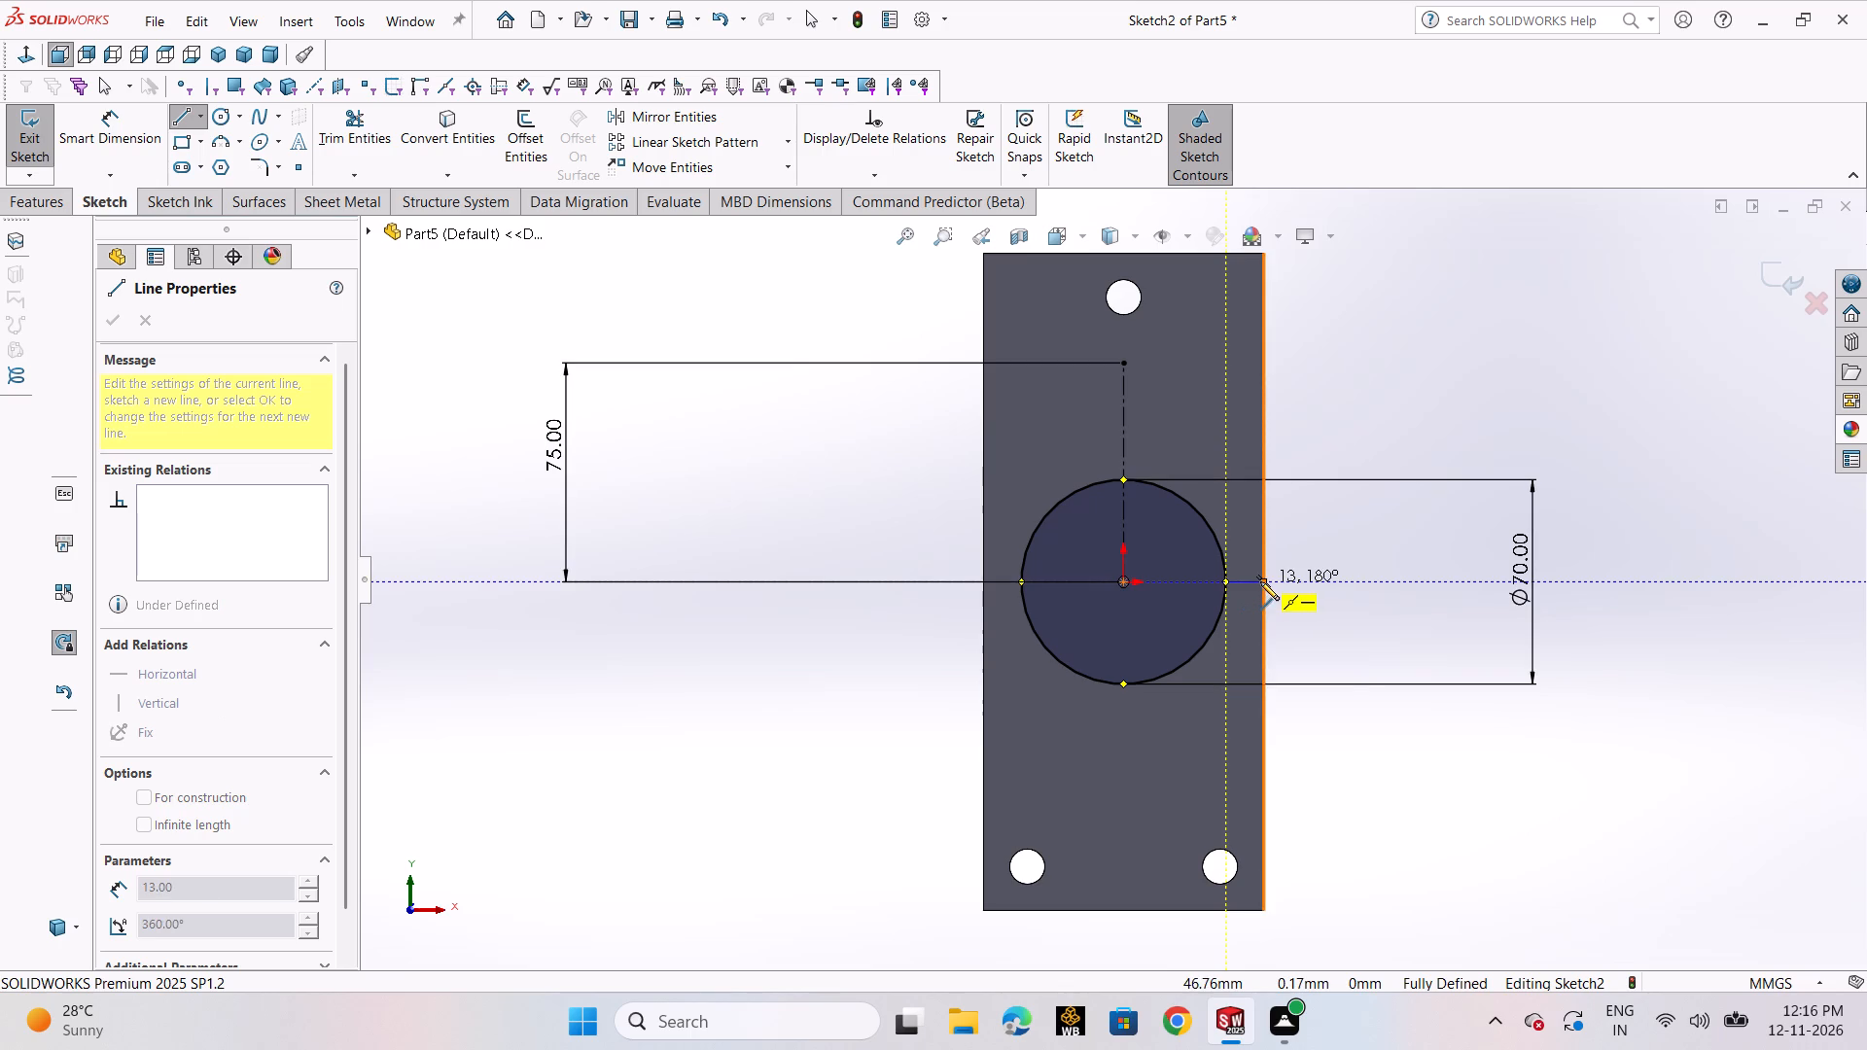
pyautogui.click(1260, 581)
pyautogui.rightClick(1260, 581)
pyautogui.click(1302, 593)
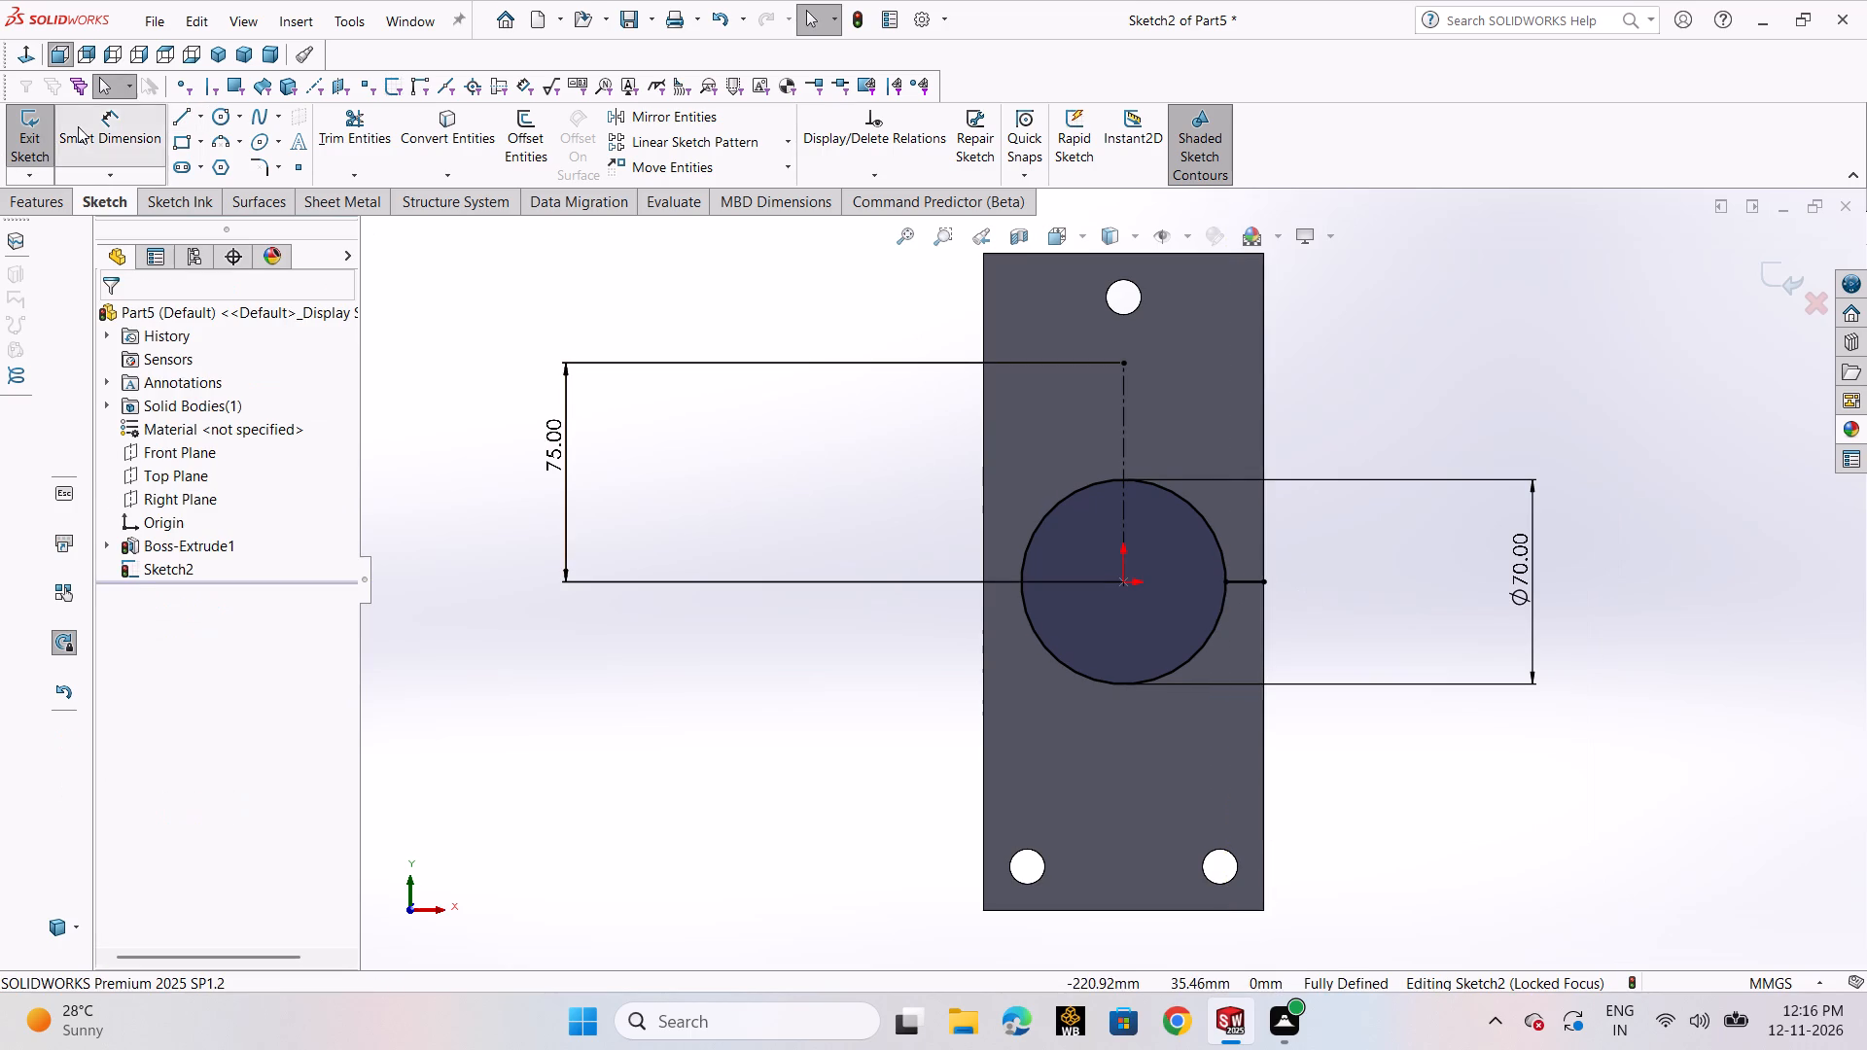
# Check the length of the horizontal line between the circle and the plate's right edge.
pyautogui.click(78, 126)
pyautogui.click(1240, 581)
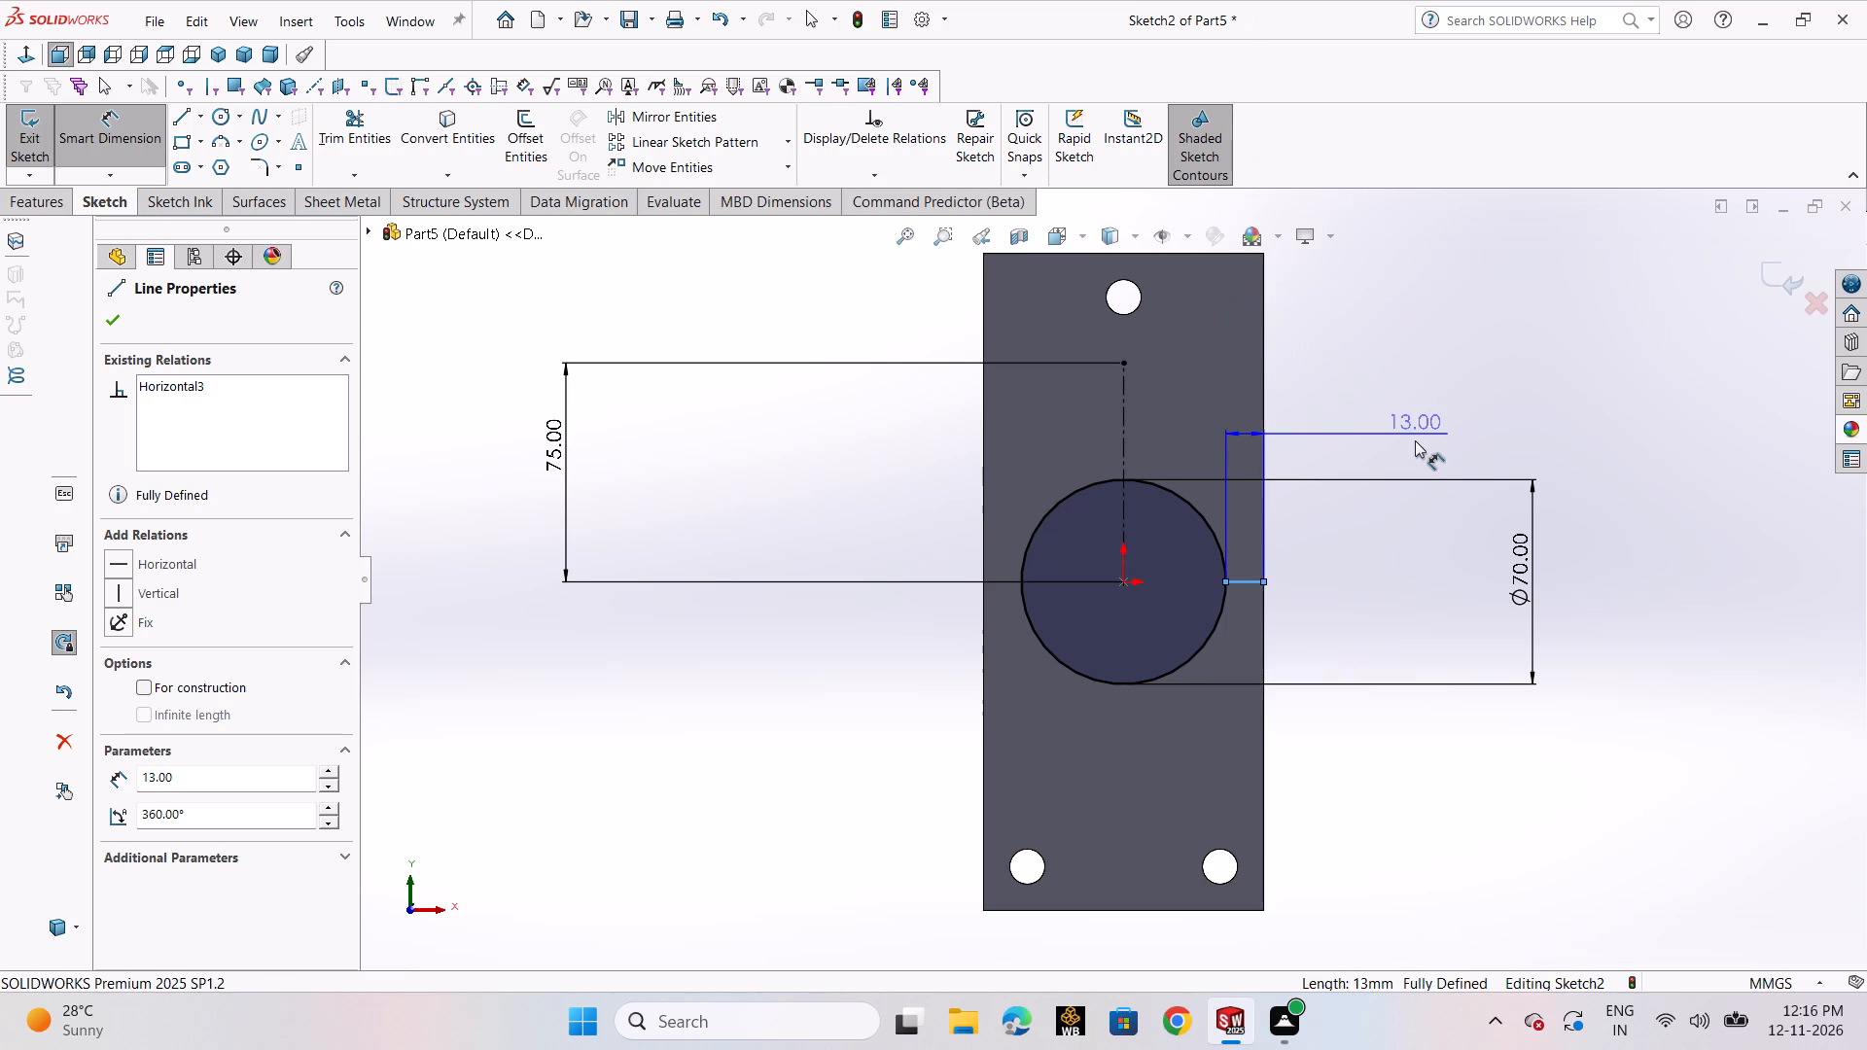
pyautogui.press('Escape')
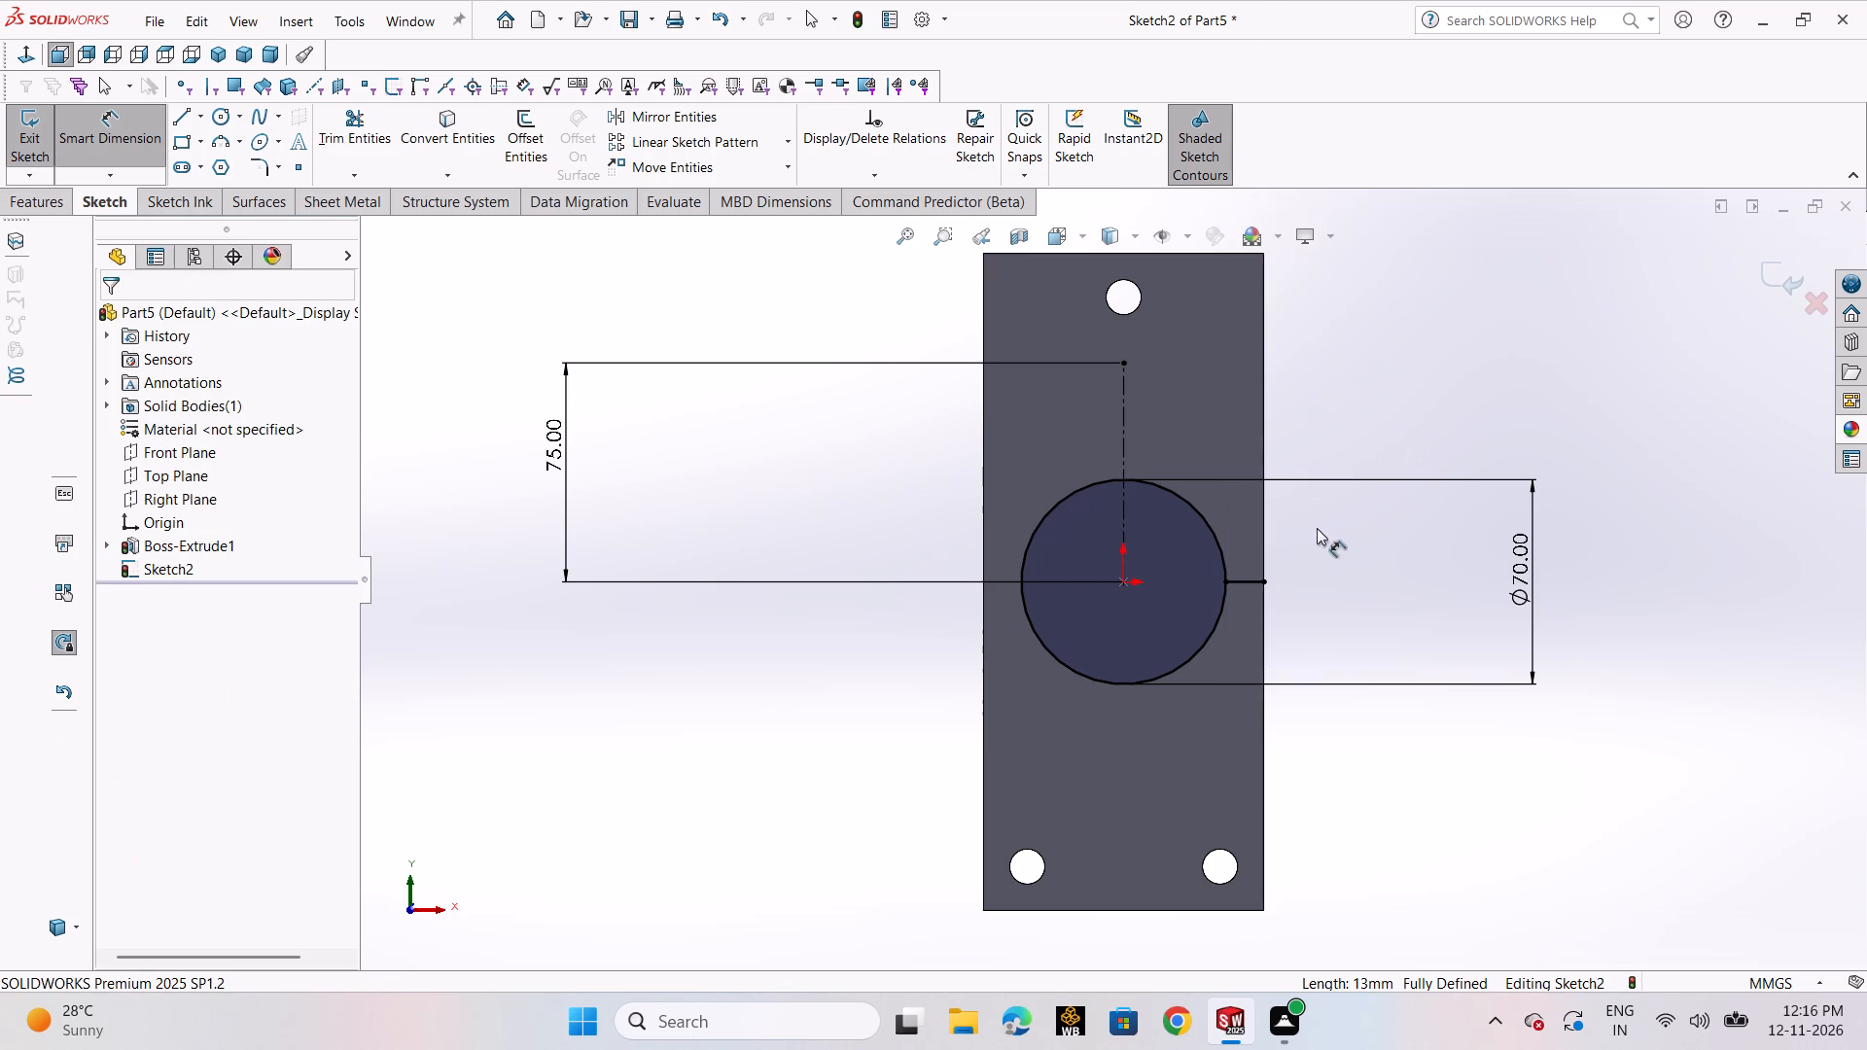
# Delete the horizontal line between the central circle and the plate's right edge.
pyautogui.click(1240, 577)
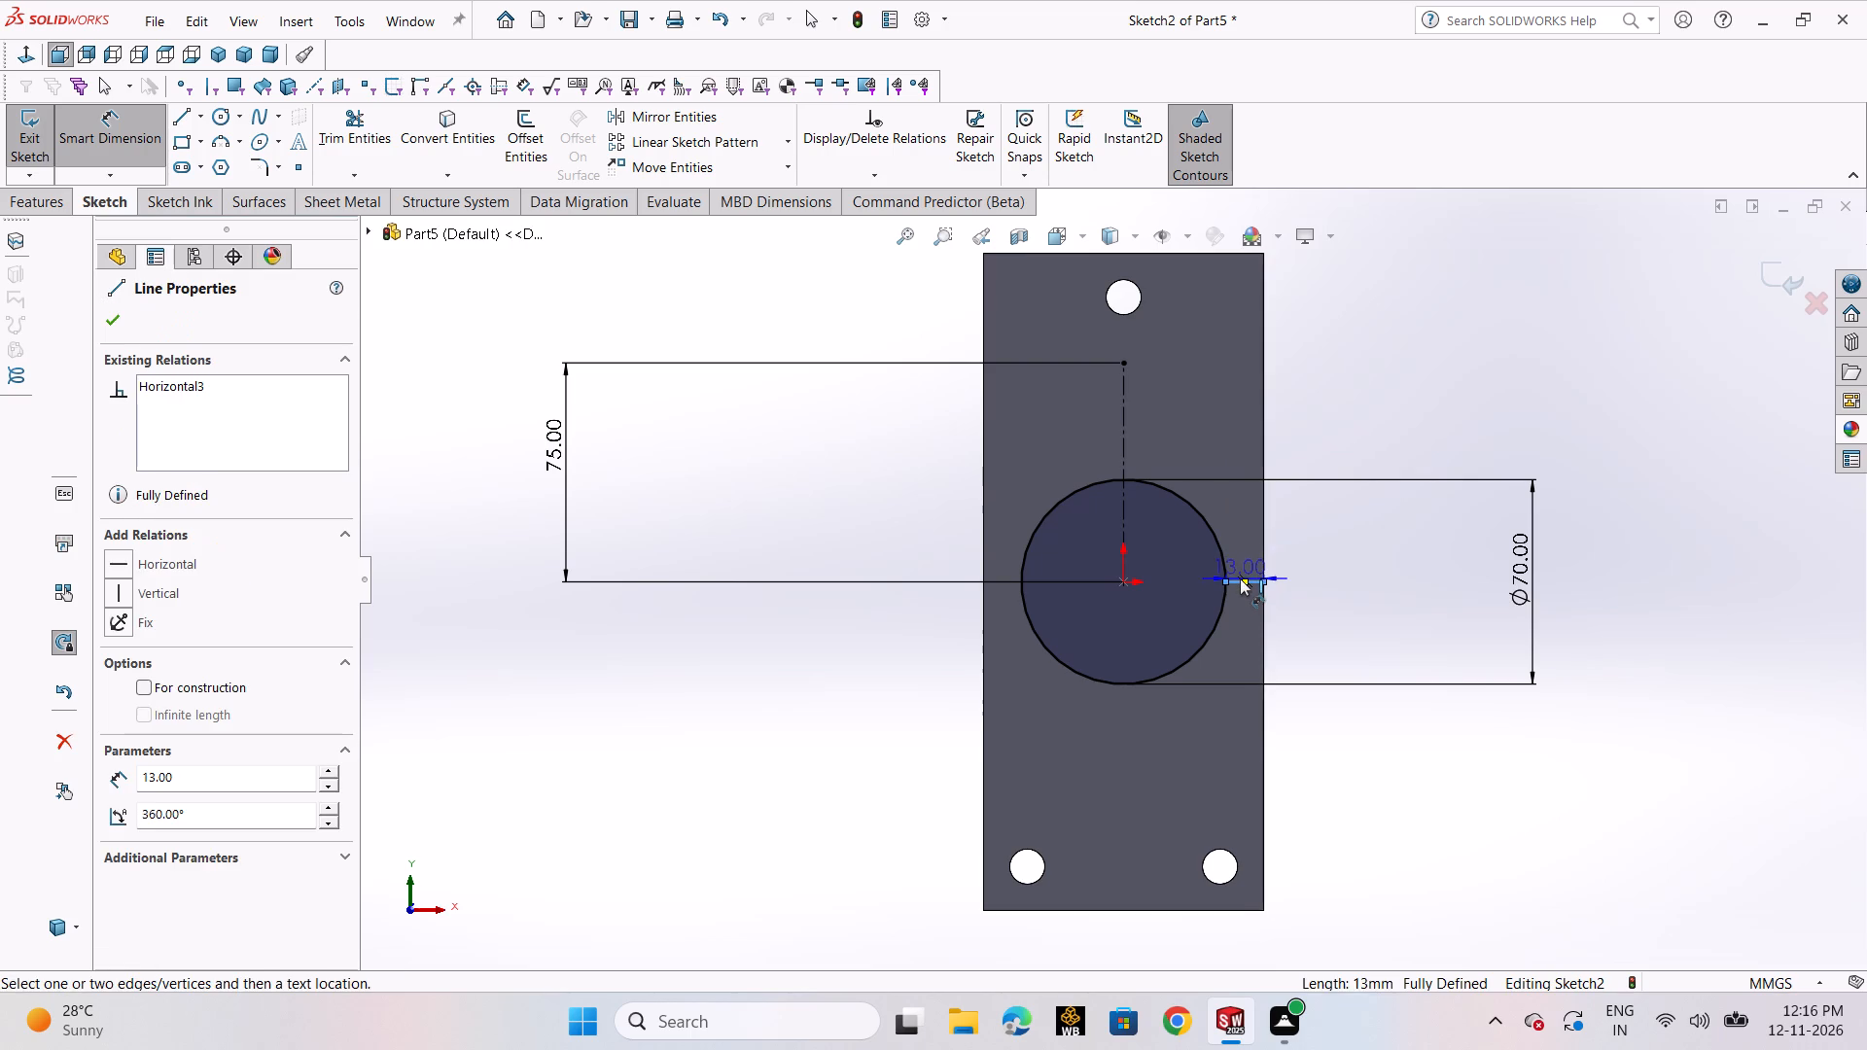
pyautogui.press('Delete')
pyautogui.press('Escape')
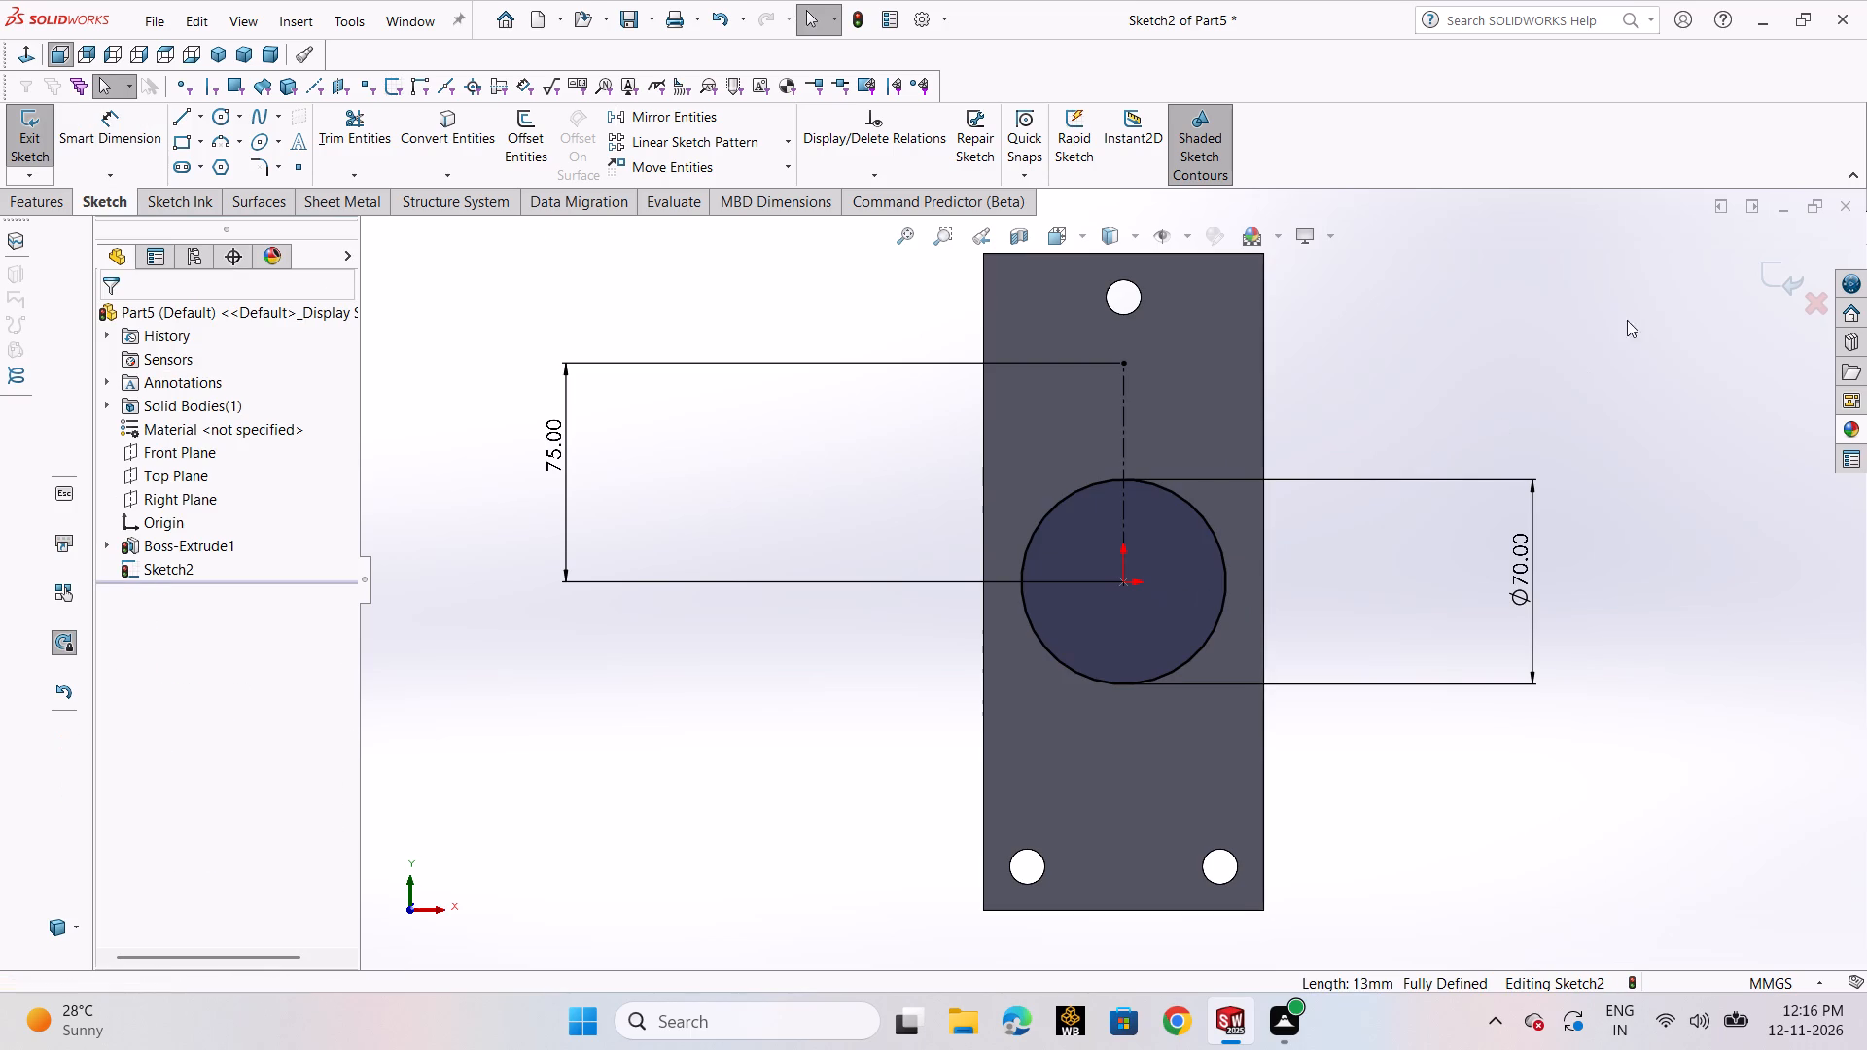
# Leave the circle's sketch and set the base plate's width to 124+14 (138 mm).
pyautogui.click(1777, 269)
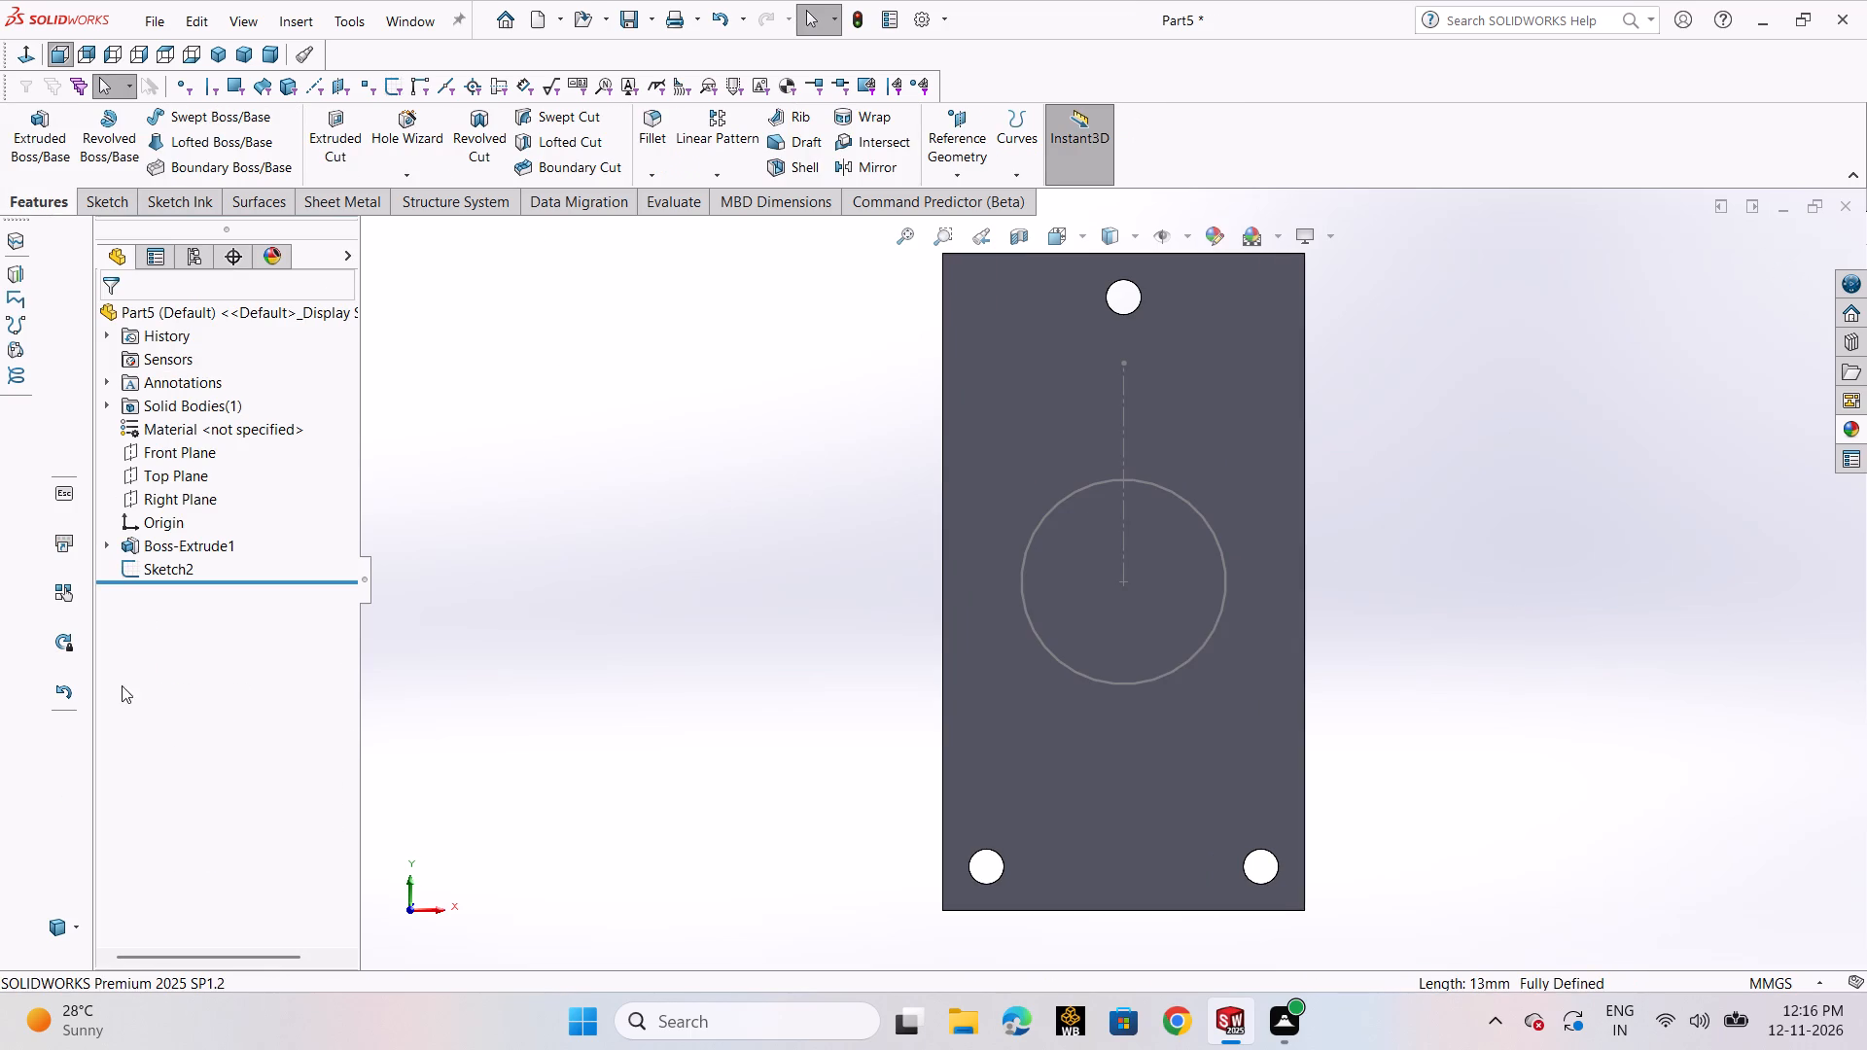
pyautogui.click(110, 533)
pyautogui.click(110, 541)
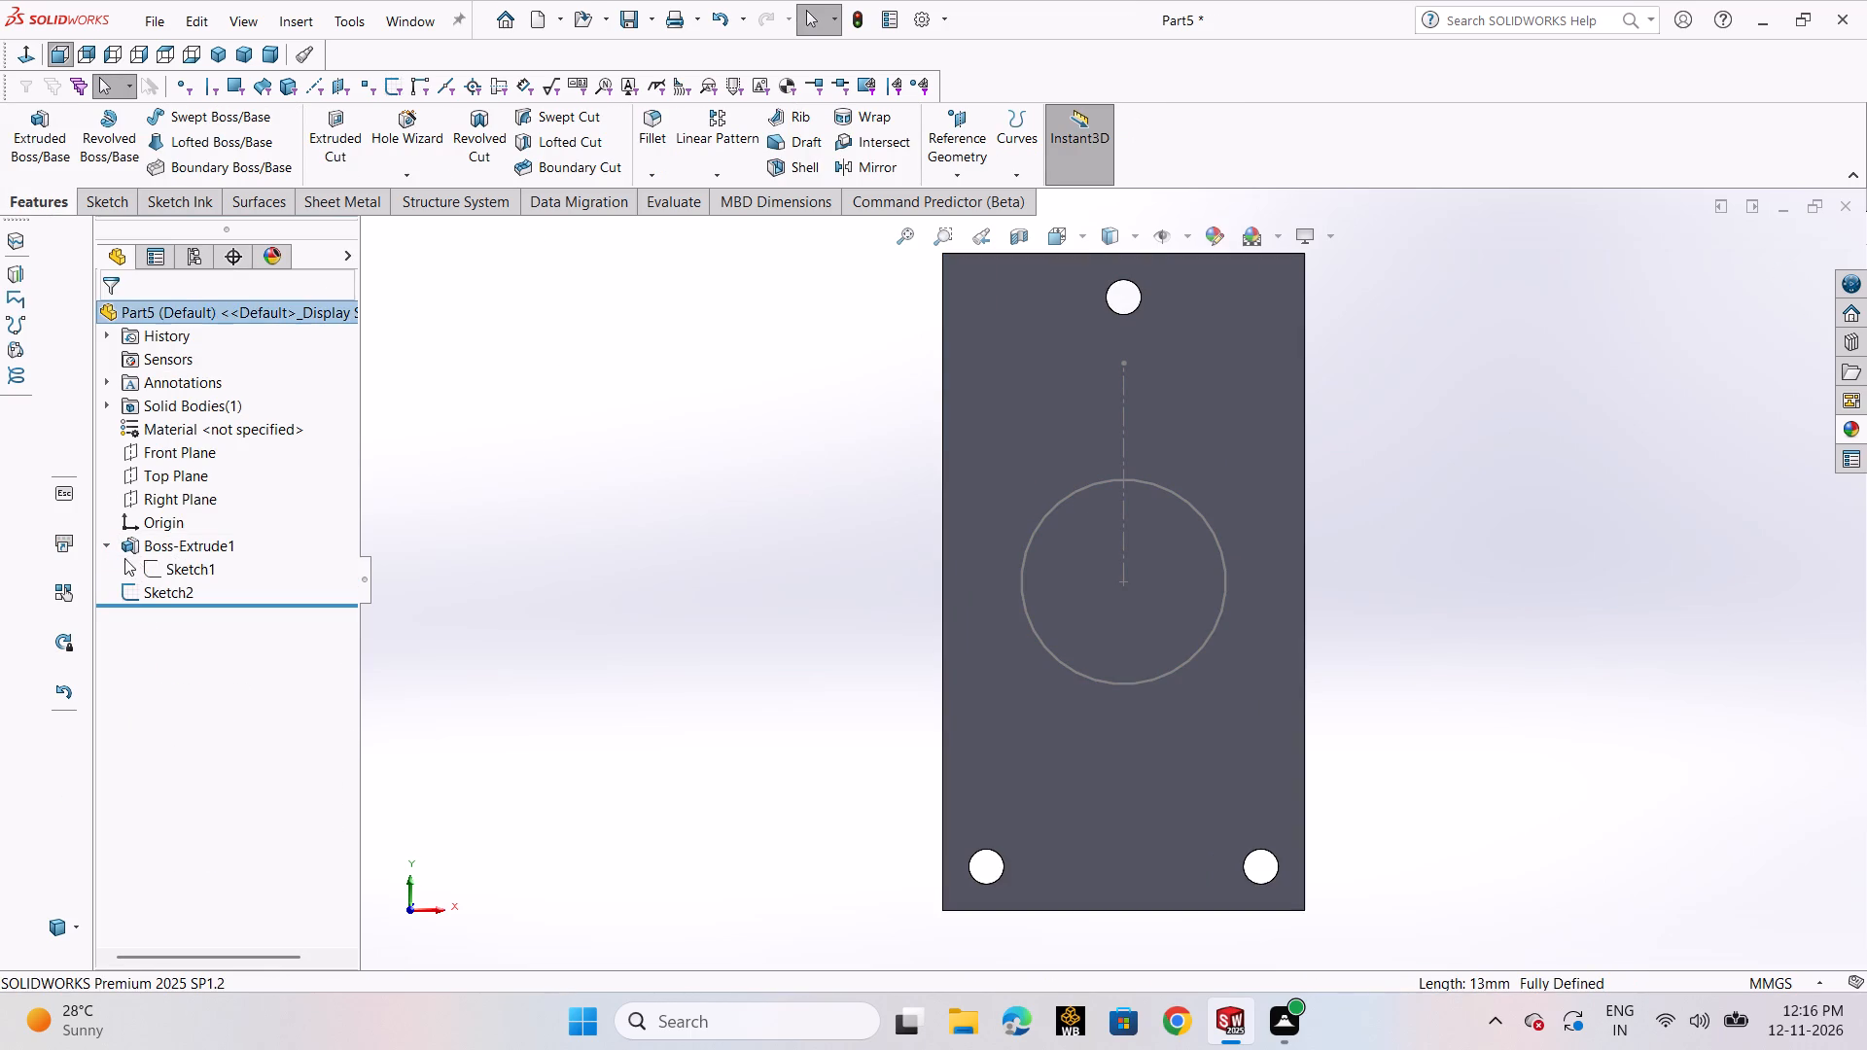
pyautogui.click(163, 564)
pyautogui.scroll(2, 1122, 367)
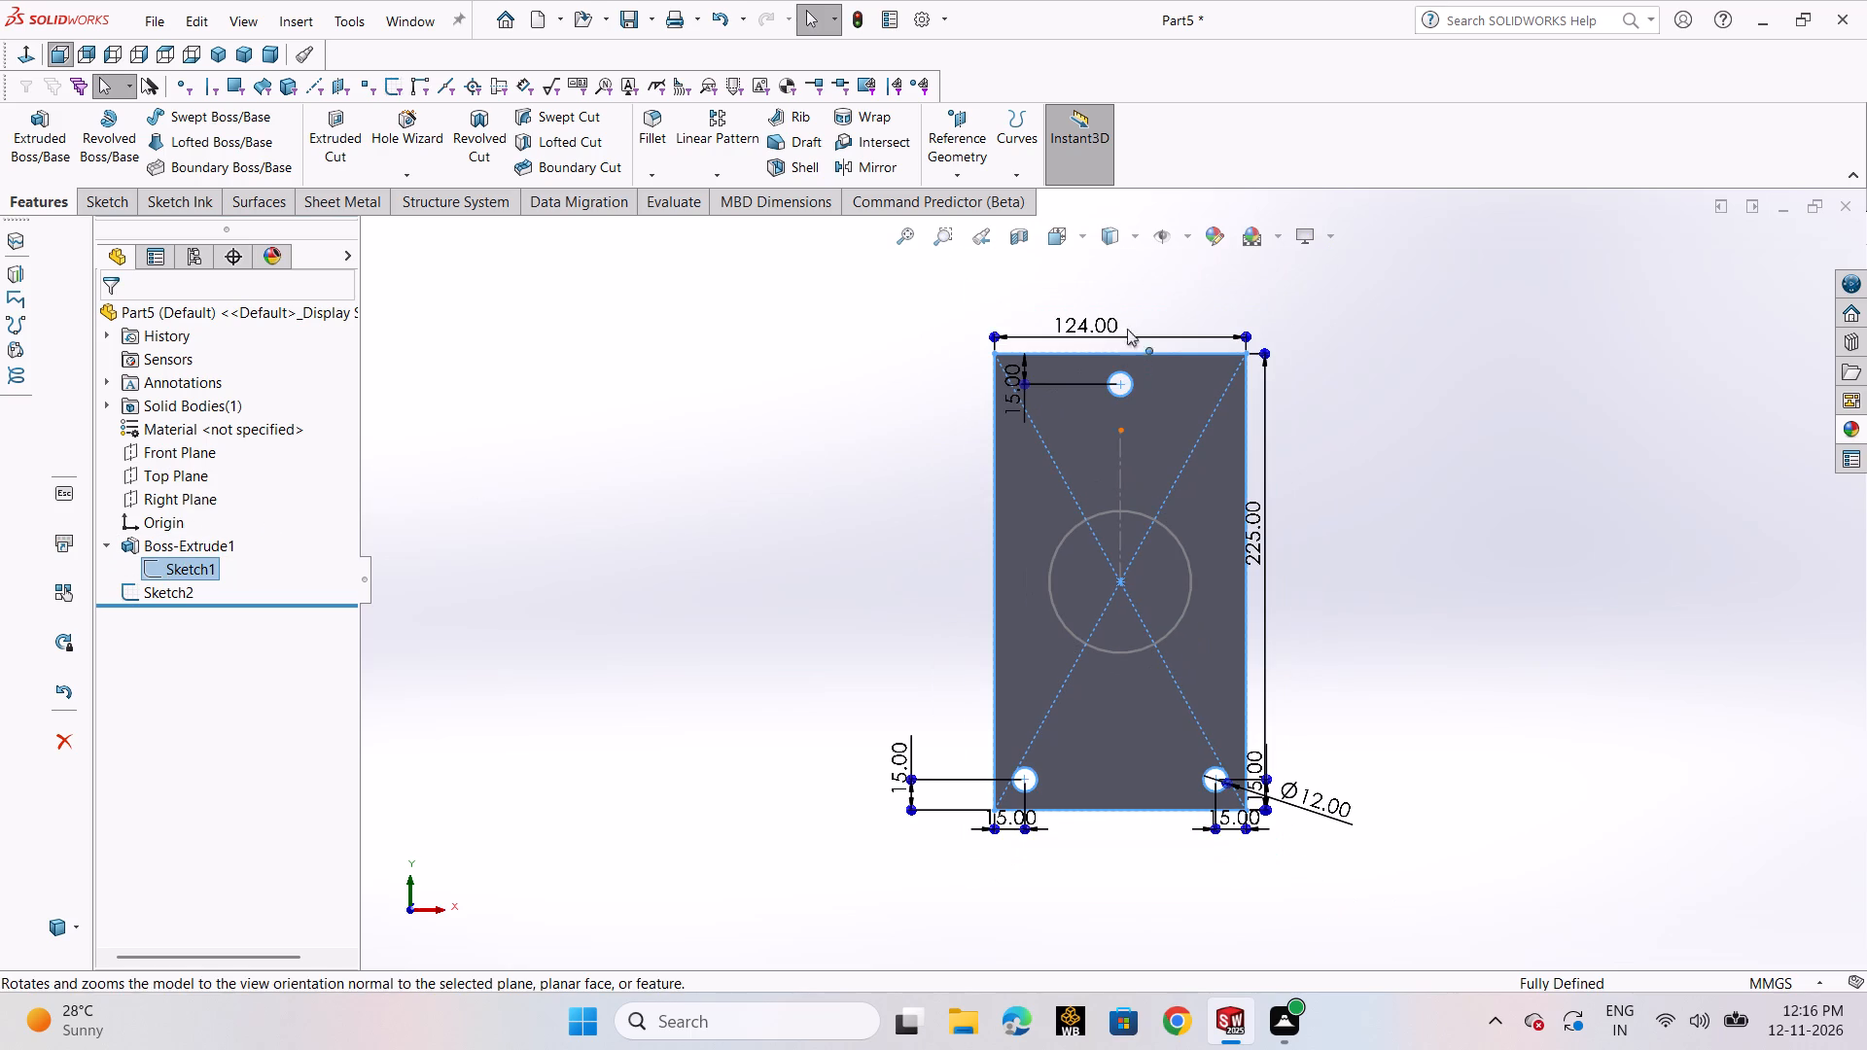
pyautogui.doubleClick(1107, 329)
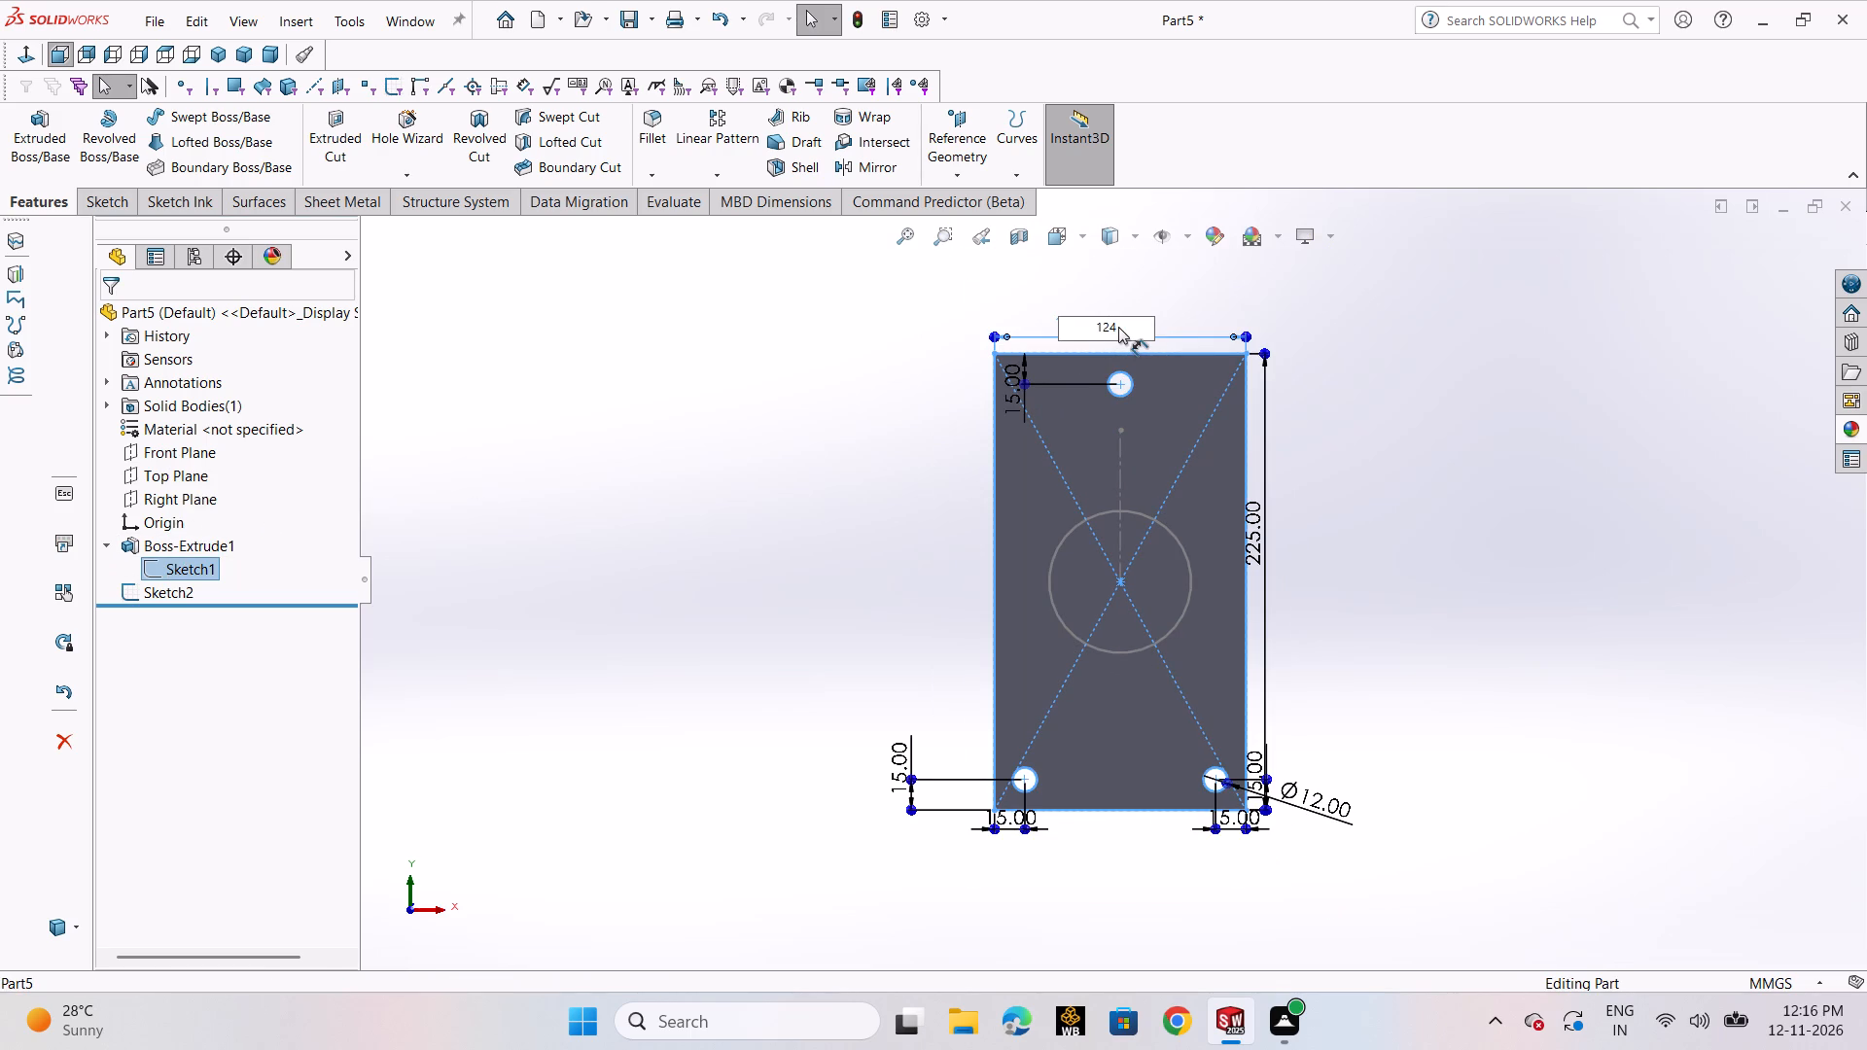
pyautogui.click(1118, 327)
pyautogui.press('BackSpace')
pyautogui.press('BackSpace')
pyautogui.press('BackSpace')
pyautogui.write('124')
pyautogui.press('+')
pyautogui.write('14')
pyautogui.press('Return')
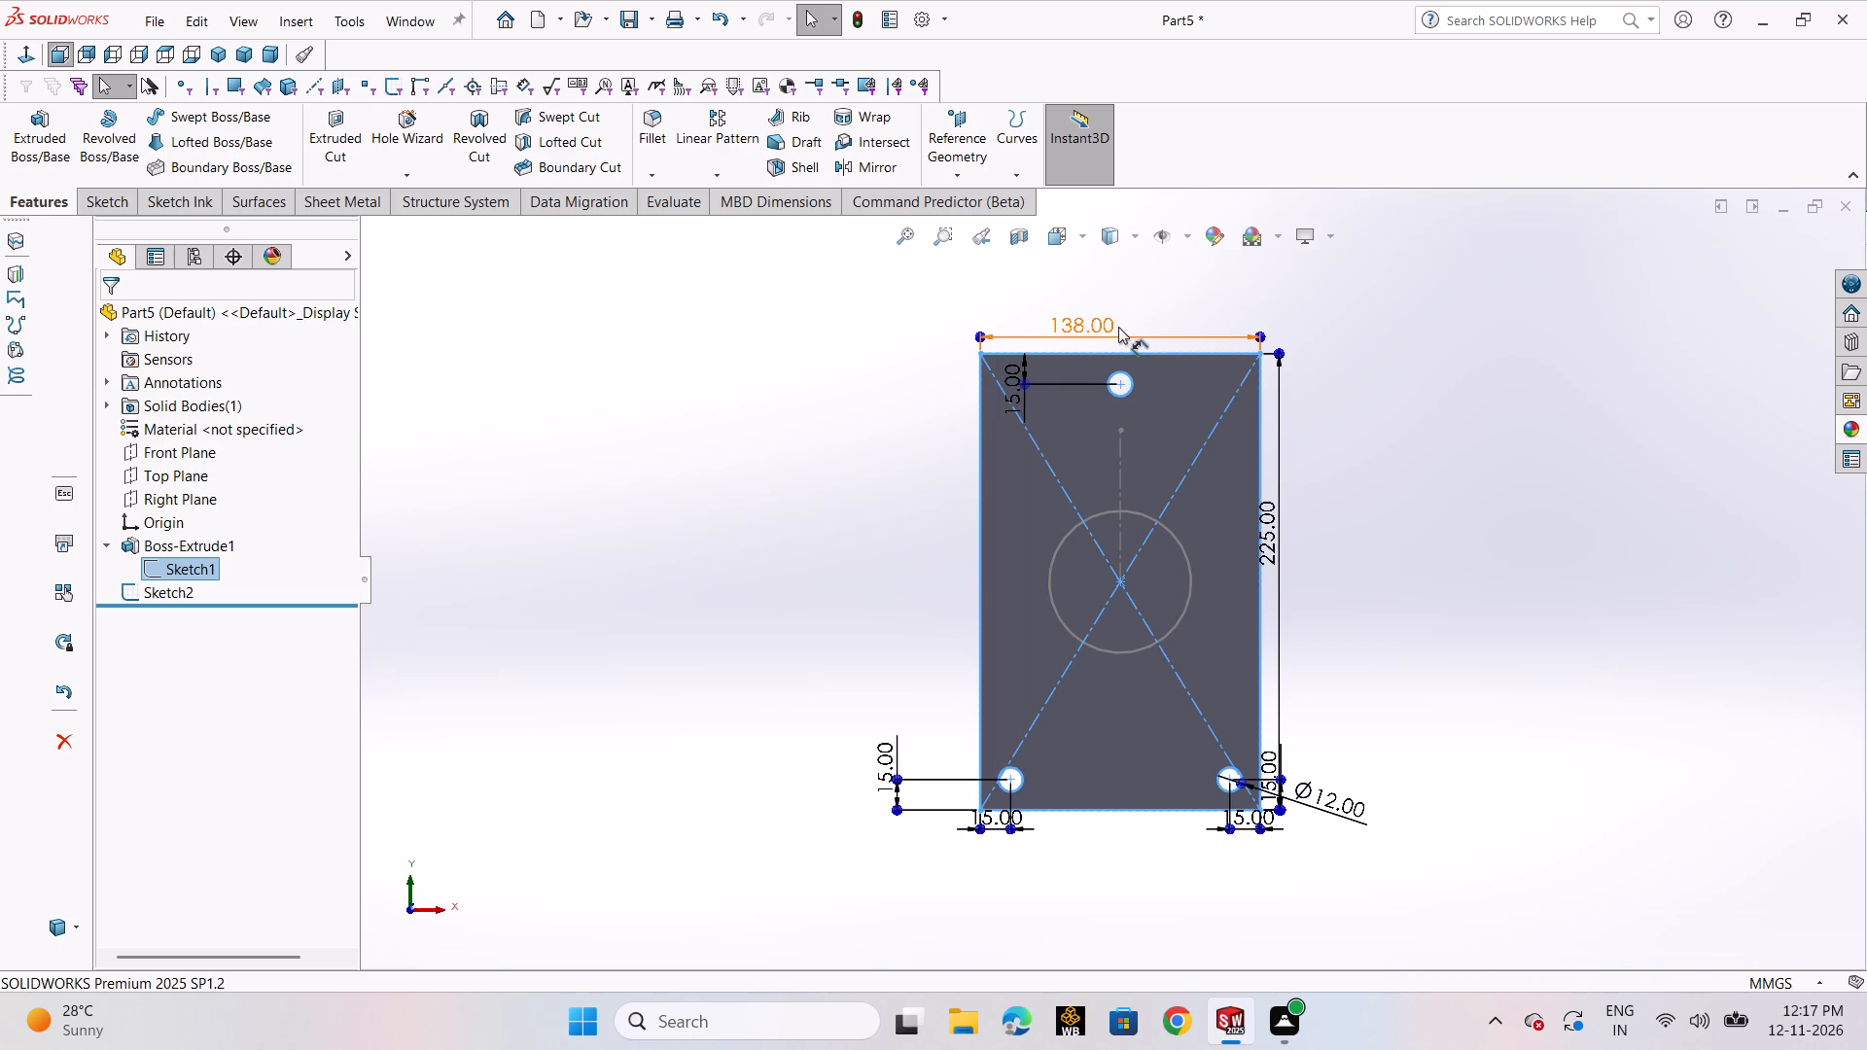
pyautogui.click(388, 403)
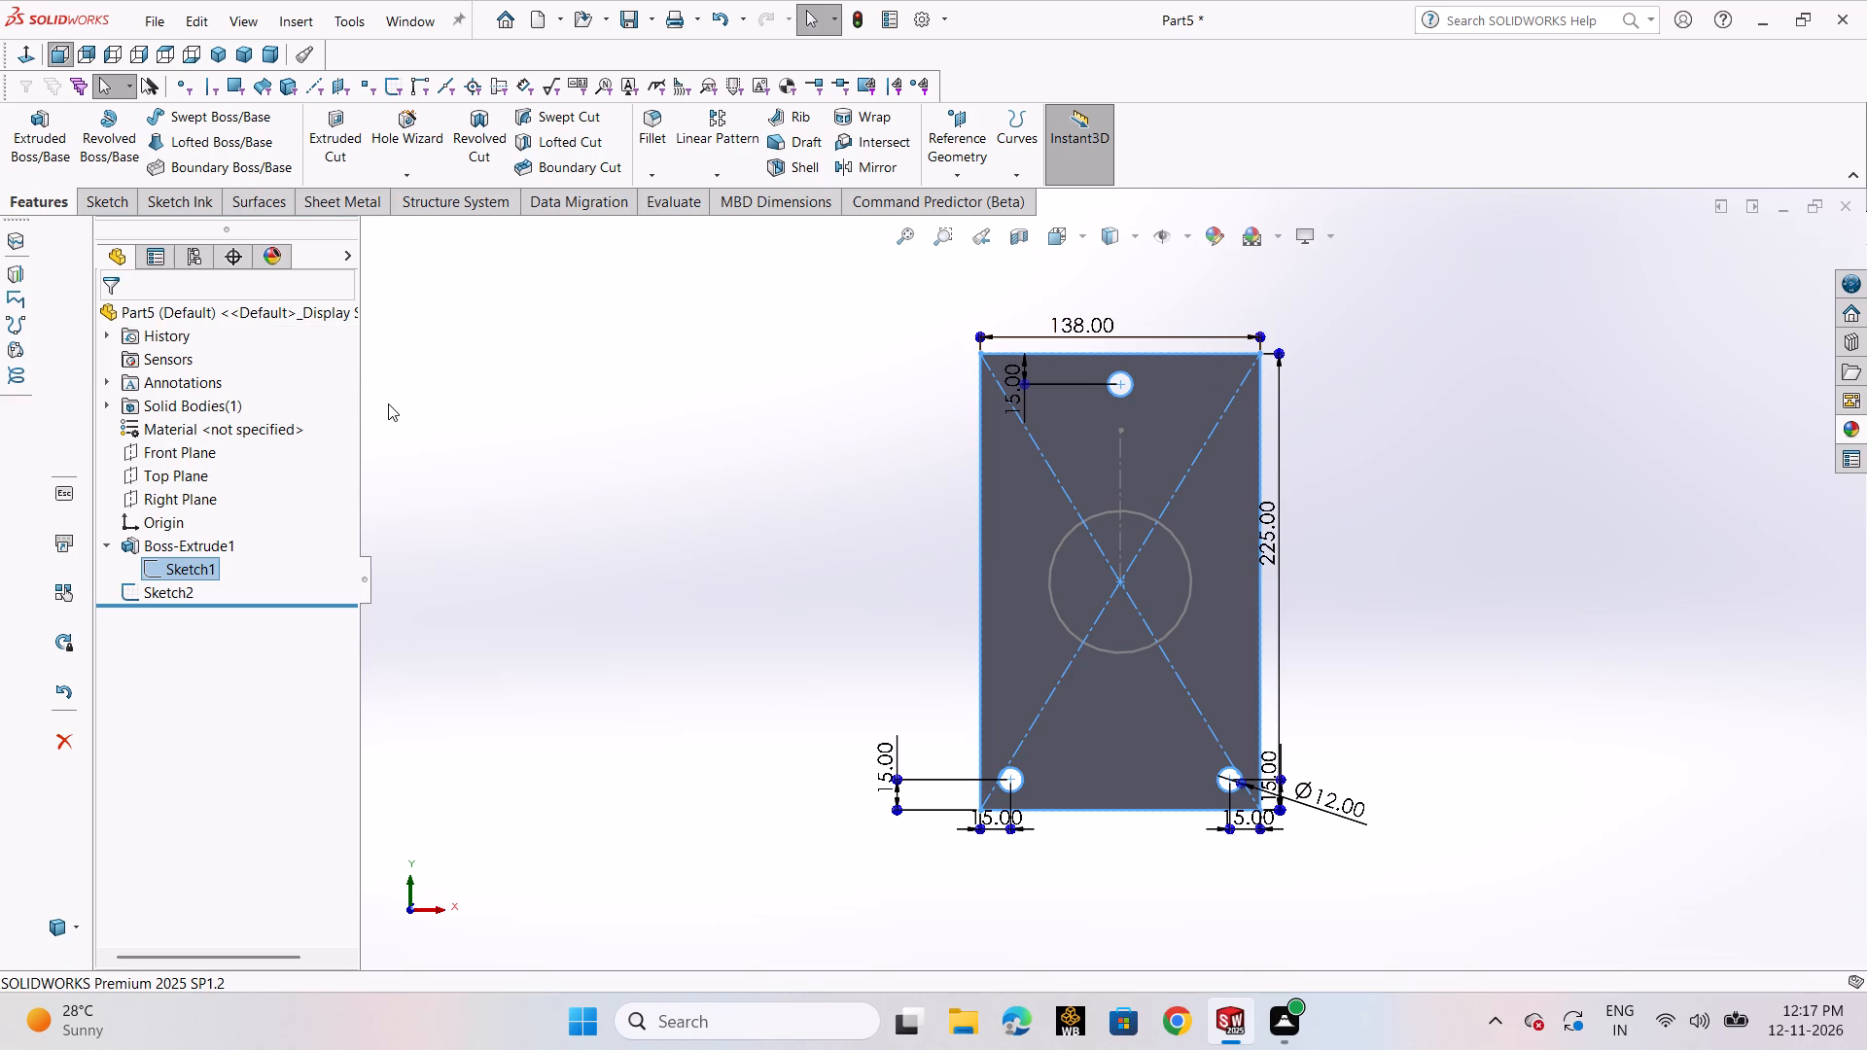
# Reopen the circle's sketch and check the distance between the central circle and the plate's right edge.
pyautogui.doubleClick(1184, 603)
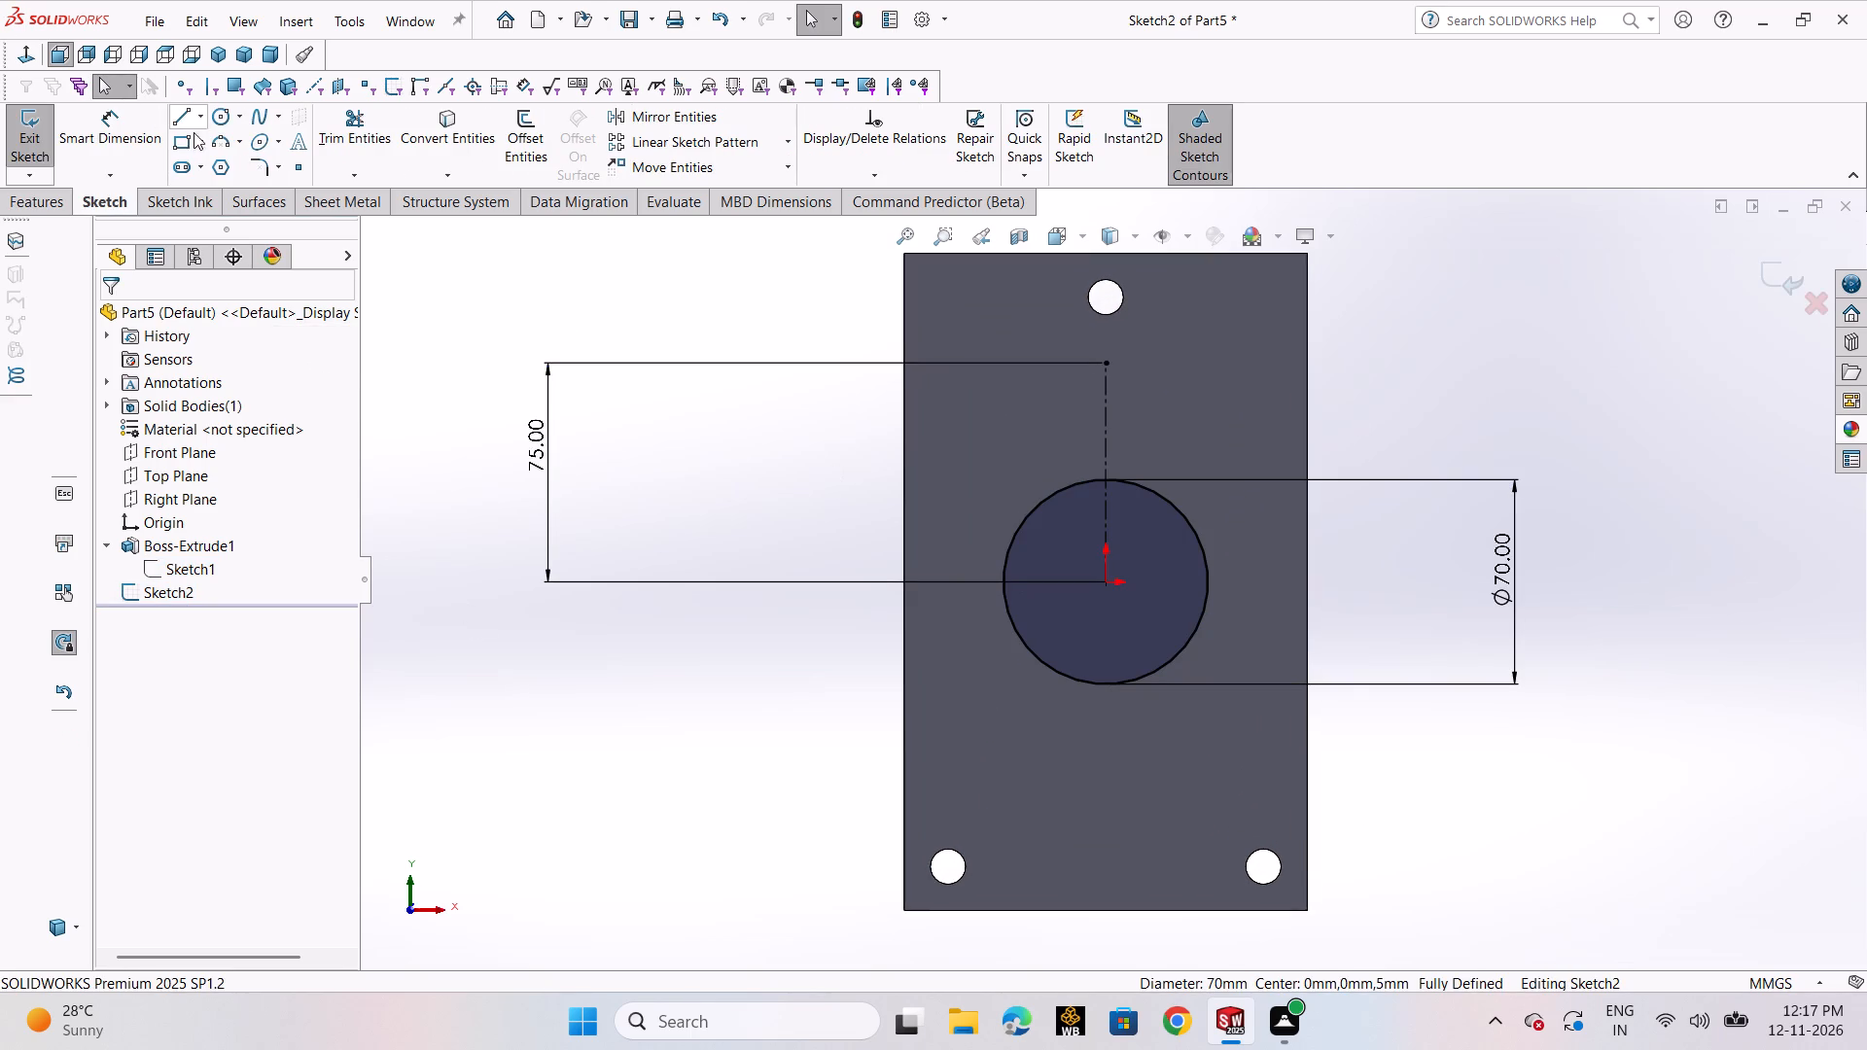
pyautogui.click(196, 120)
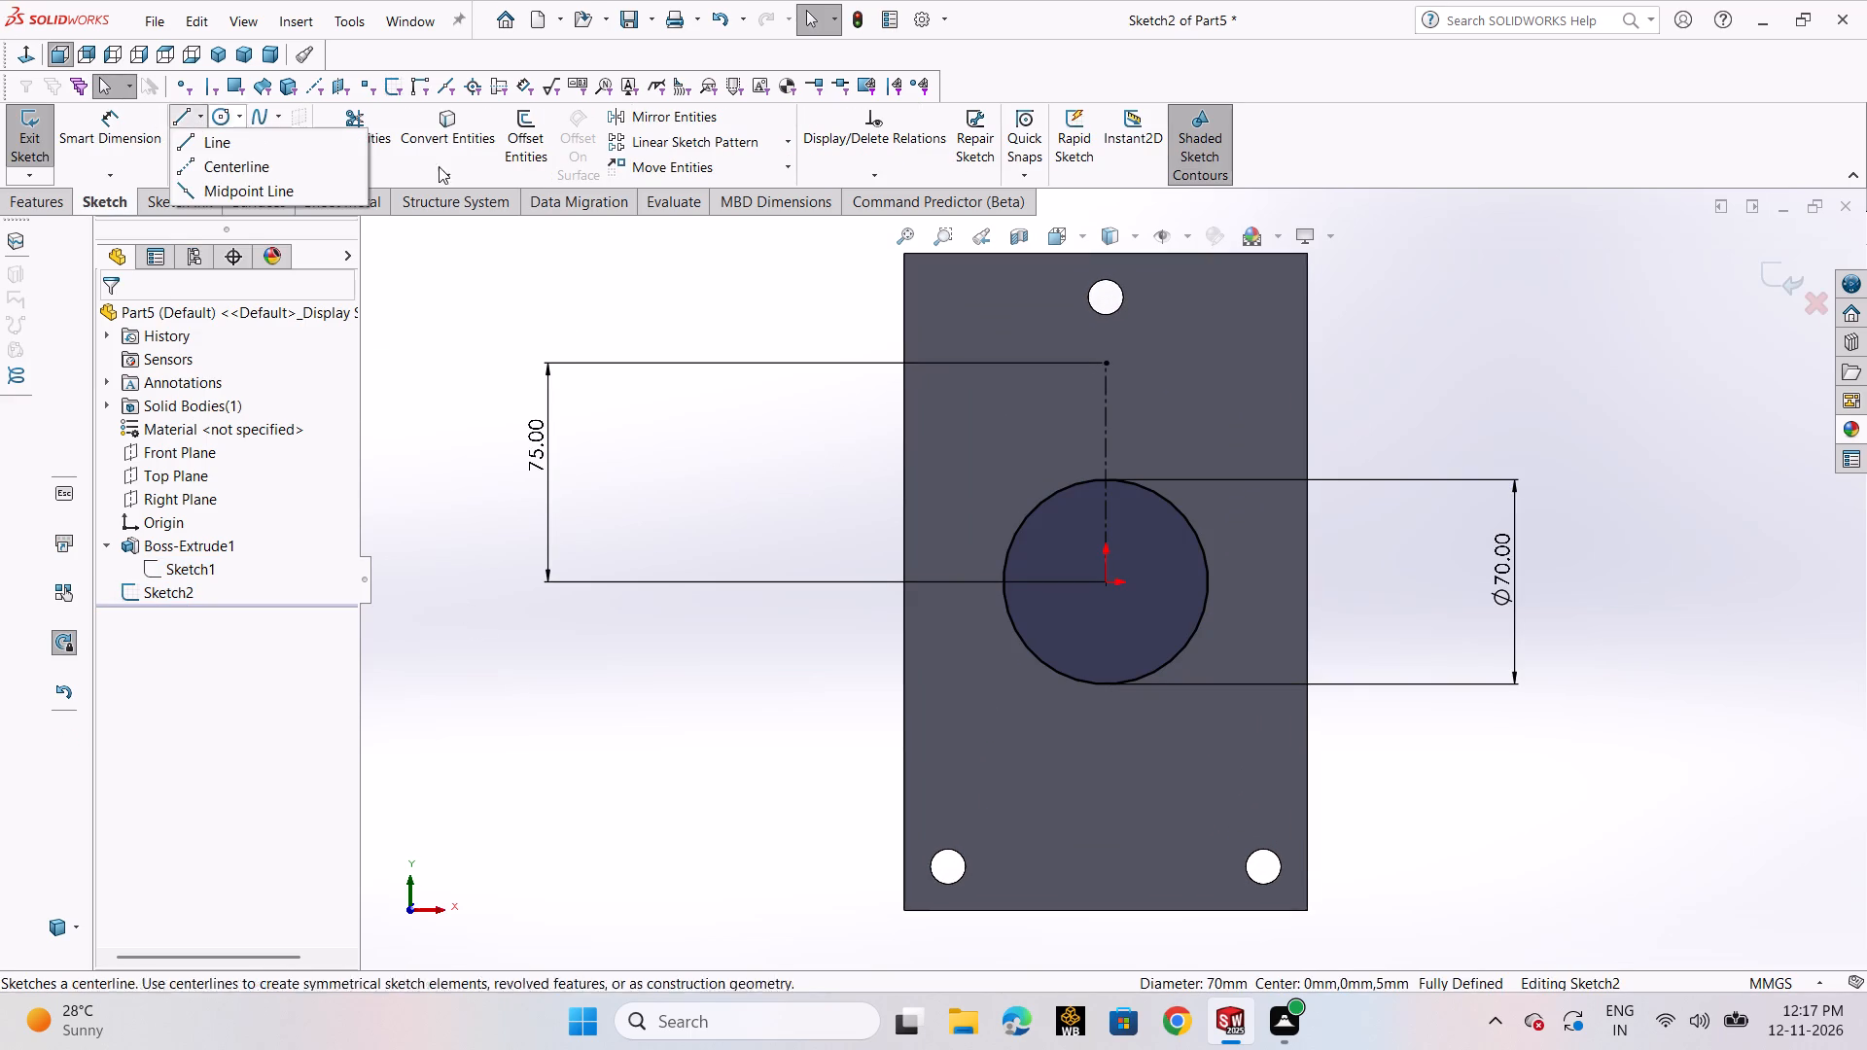
pyautogui.click(158, 136)
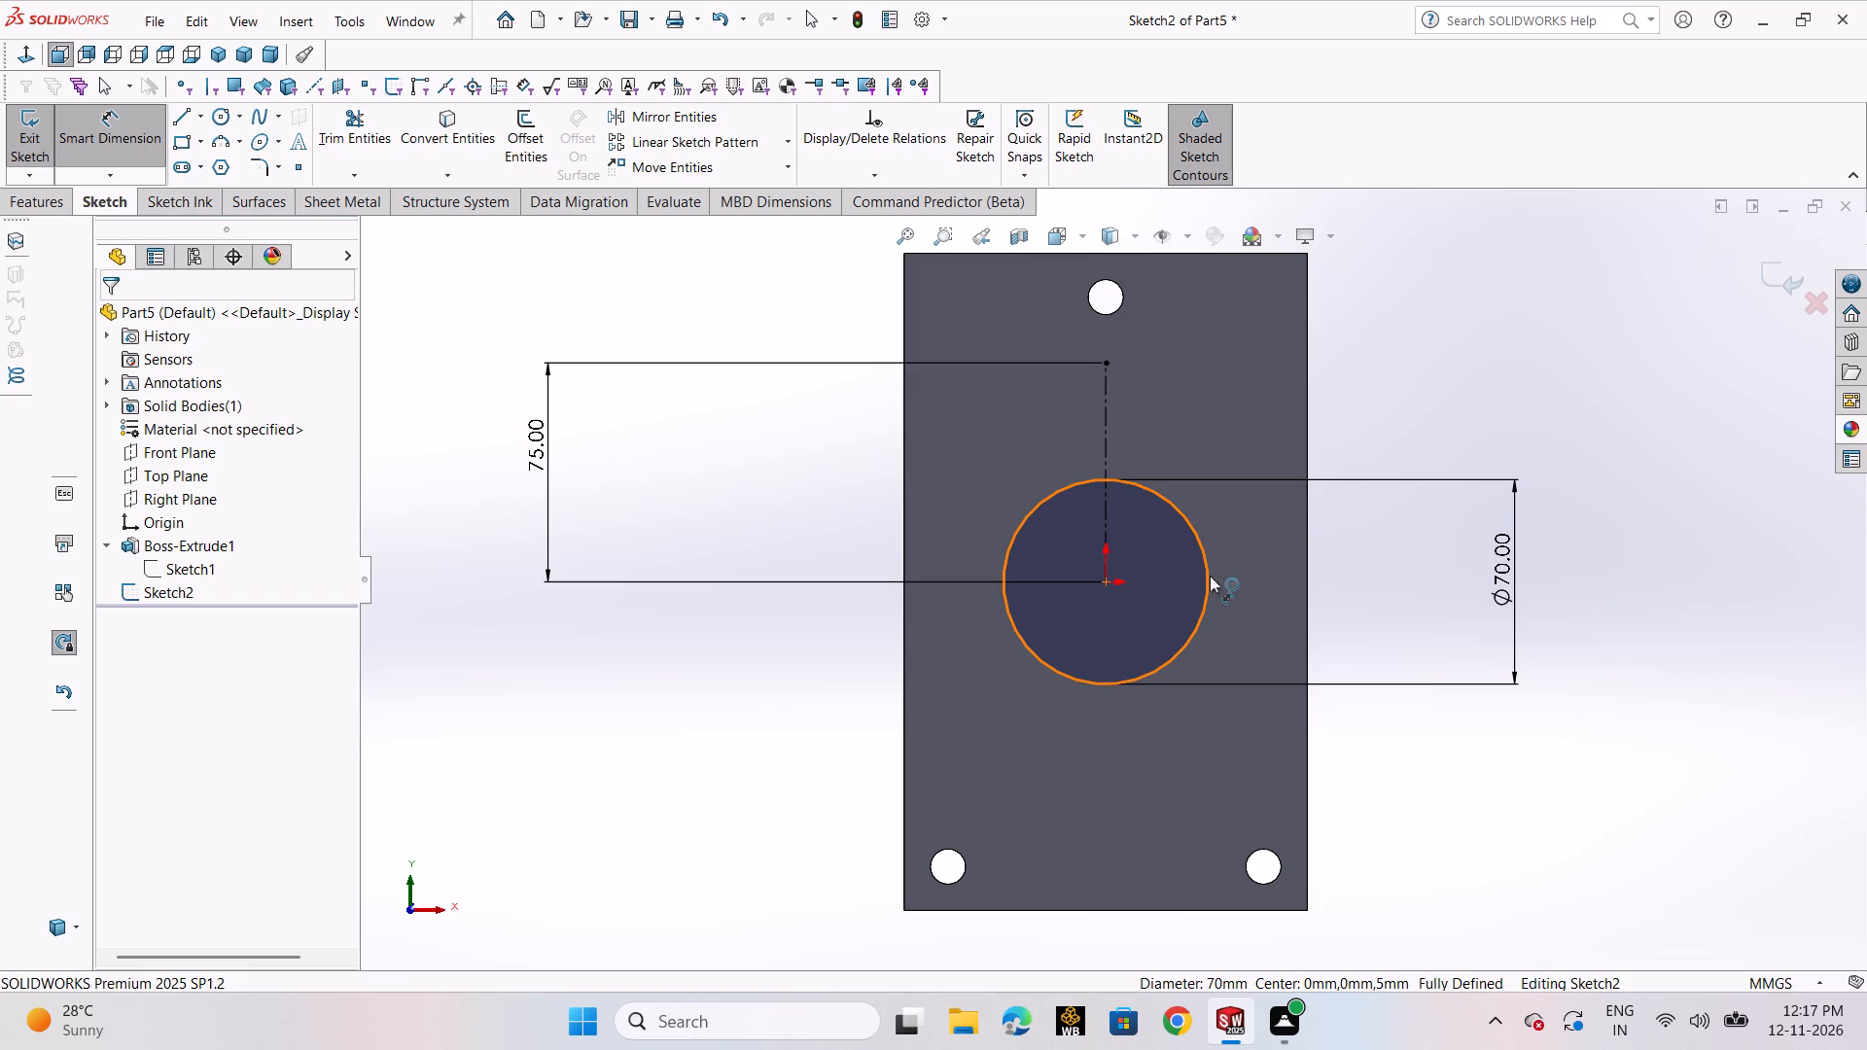
pyautogui.click(1309, 558)
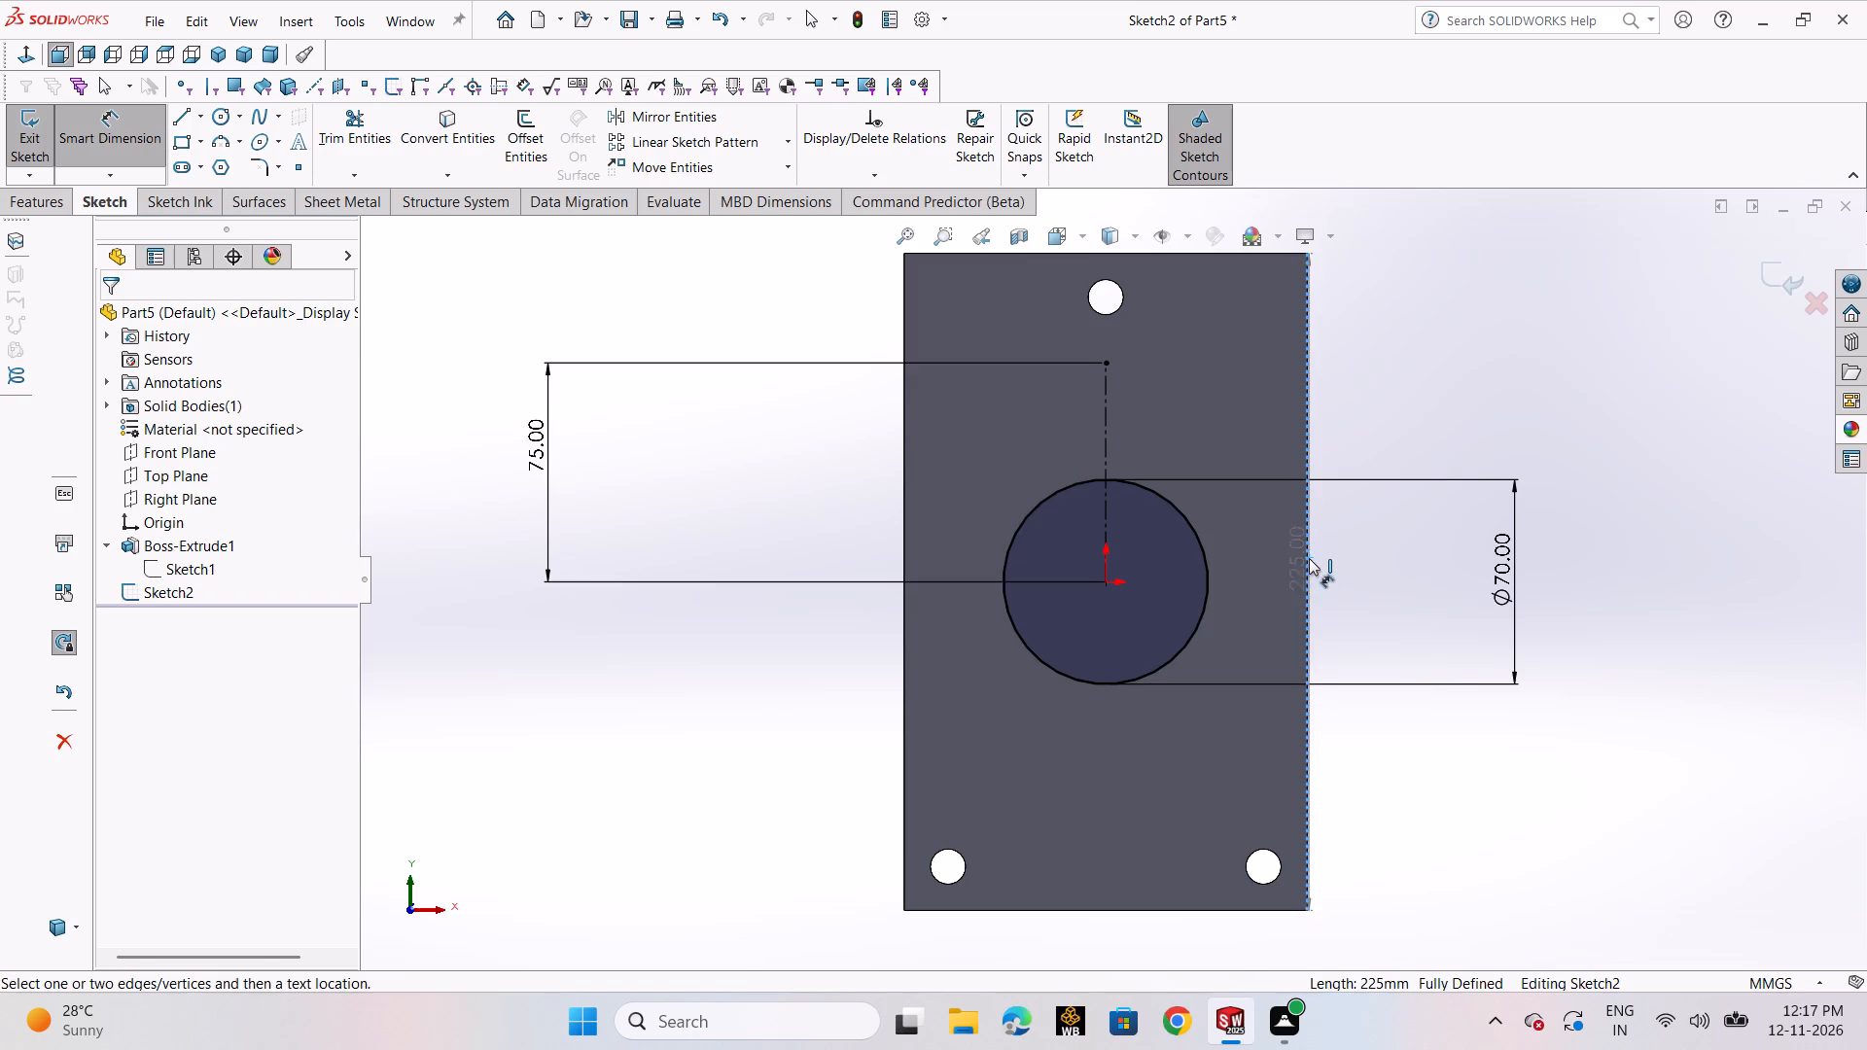
pyautogui.click(1205, 576)
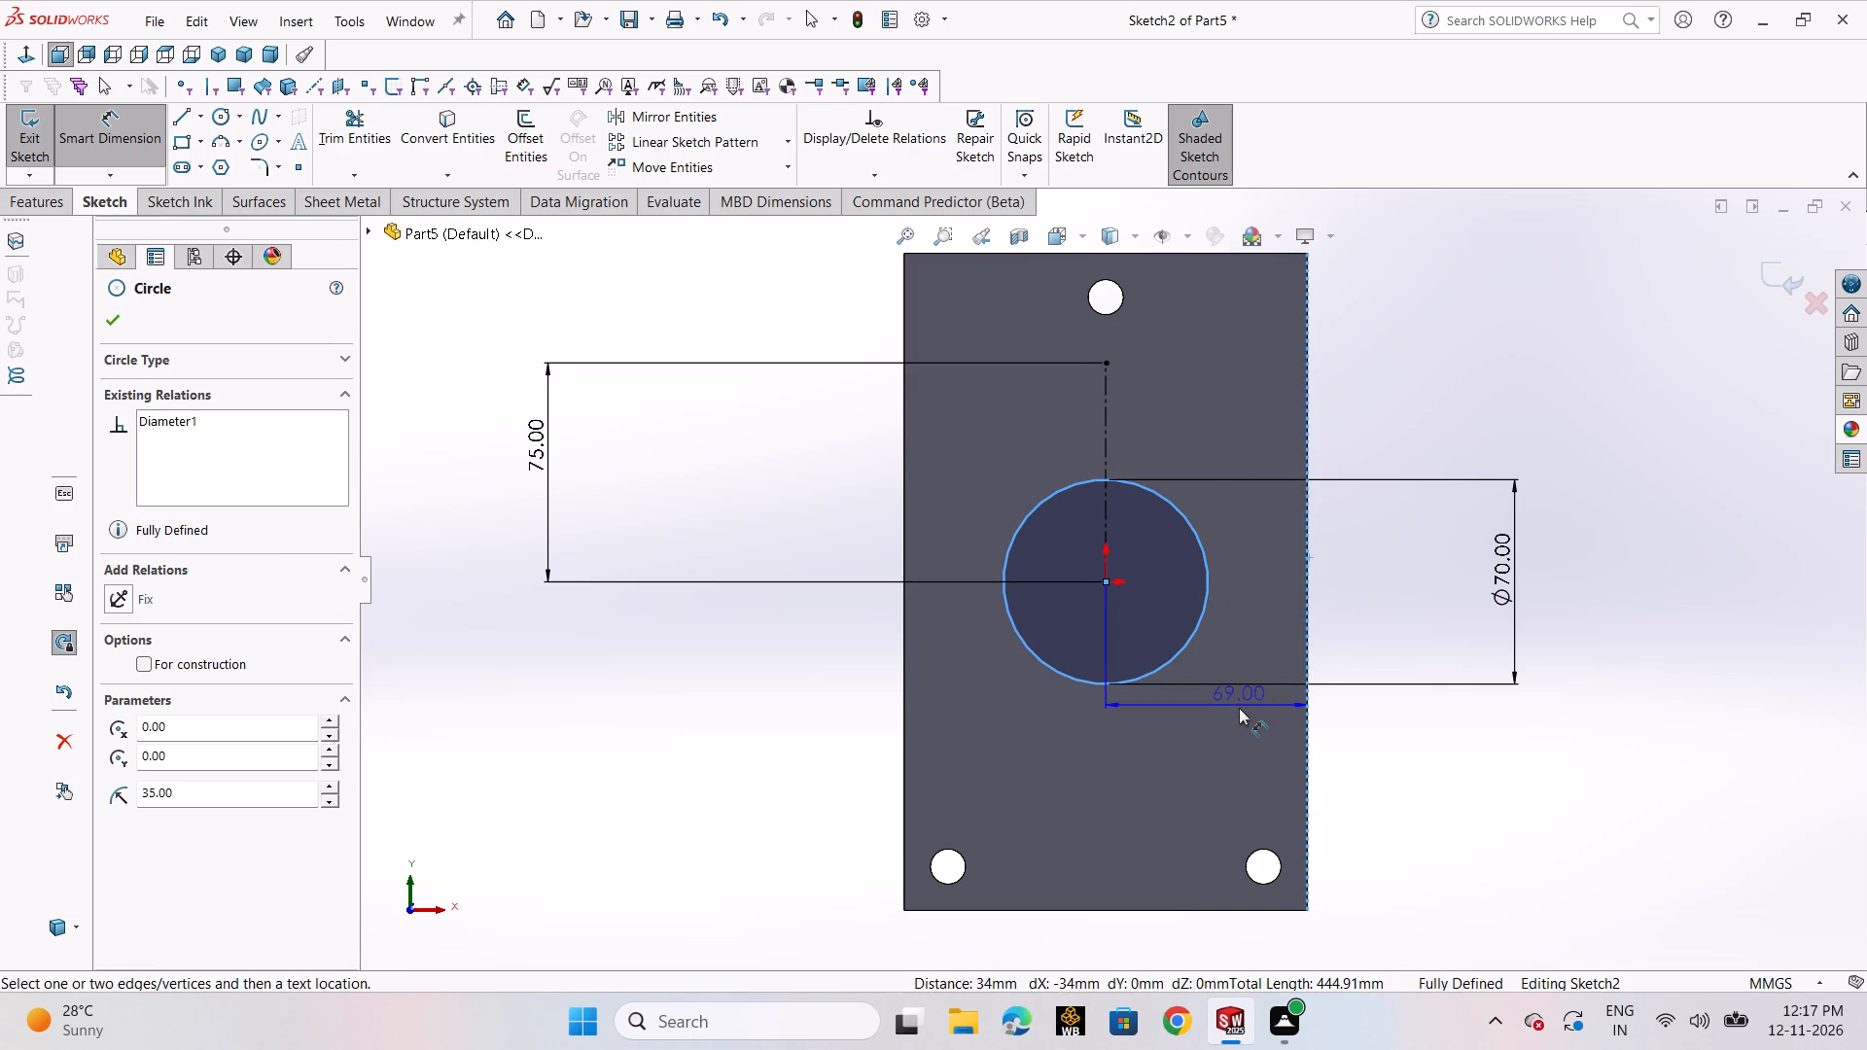
pyautogui.press('Escape')
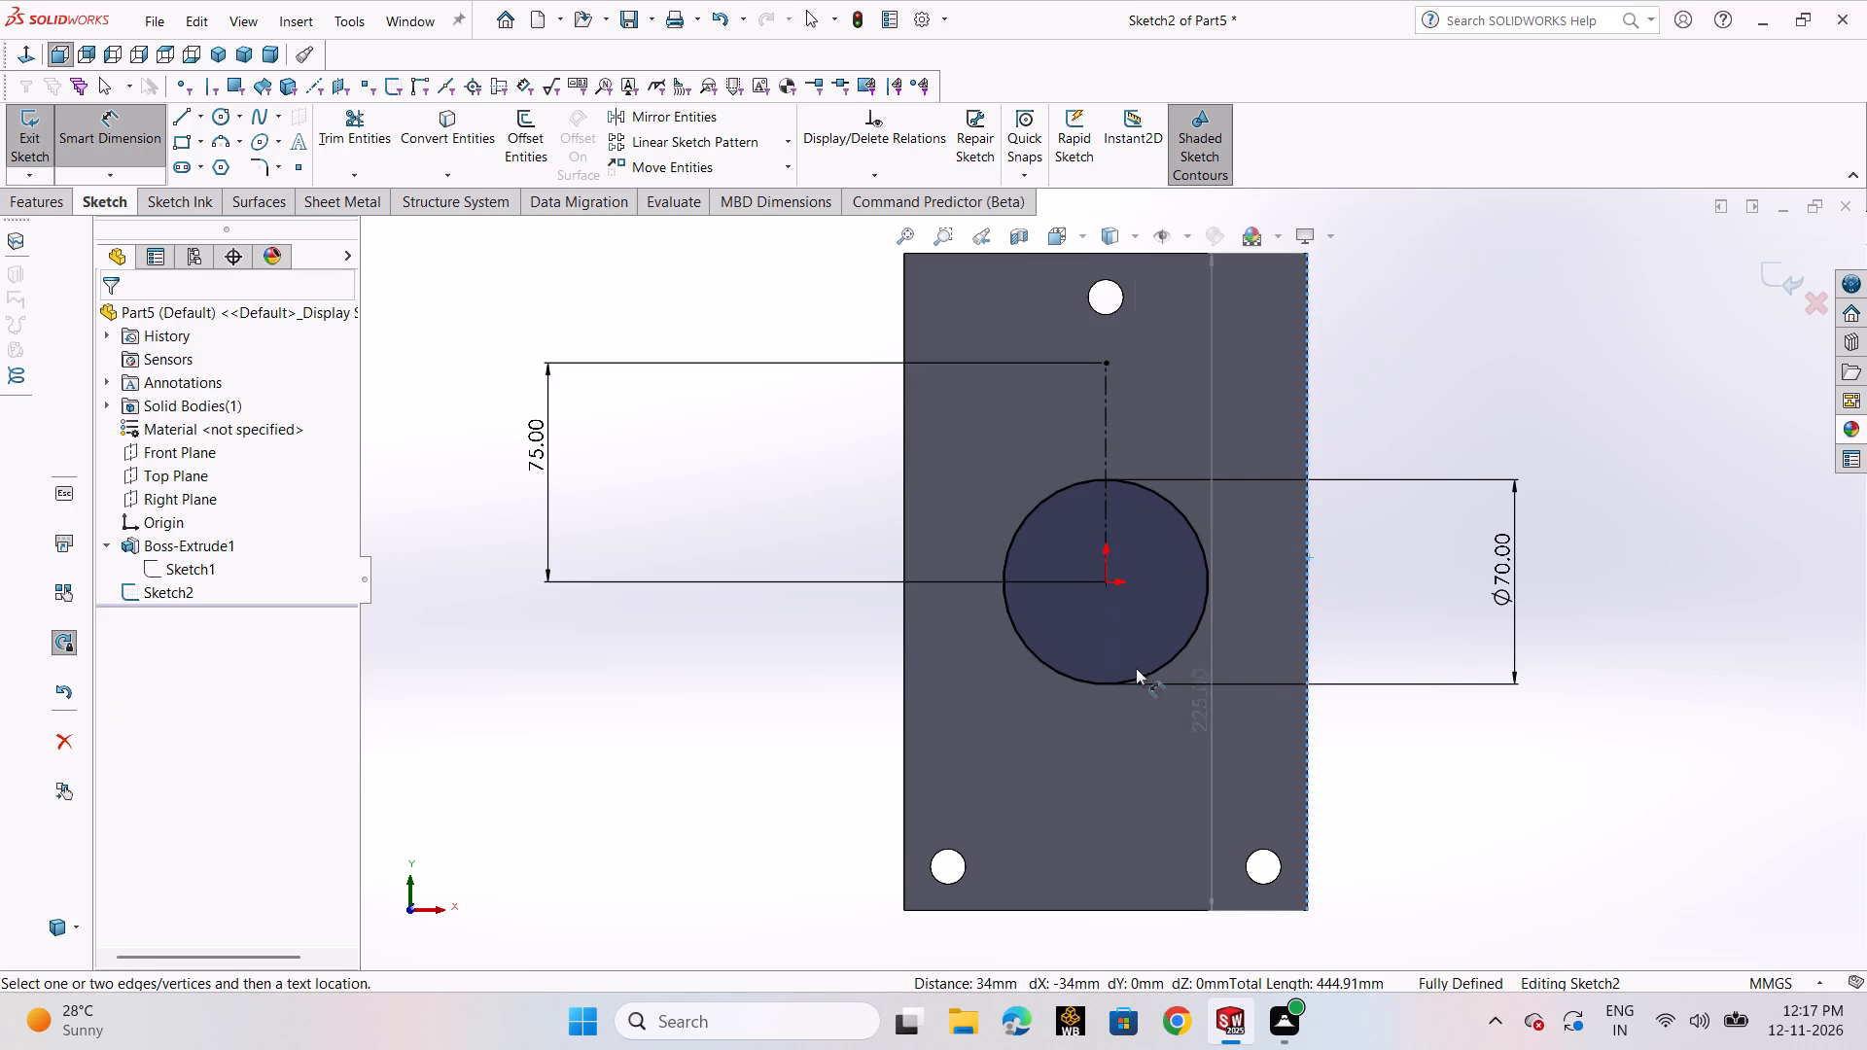
pyautogui.press('Escape')
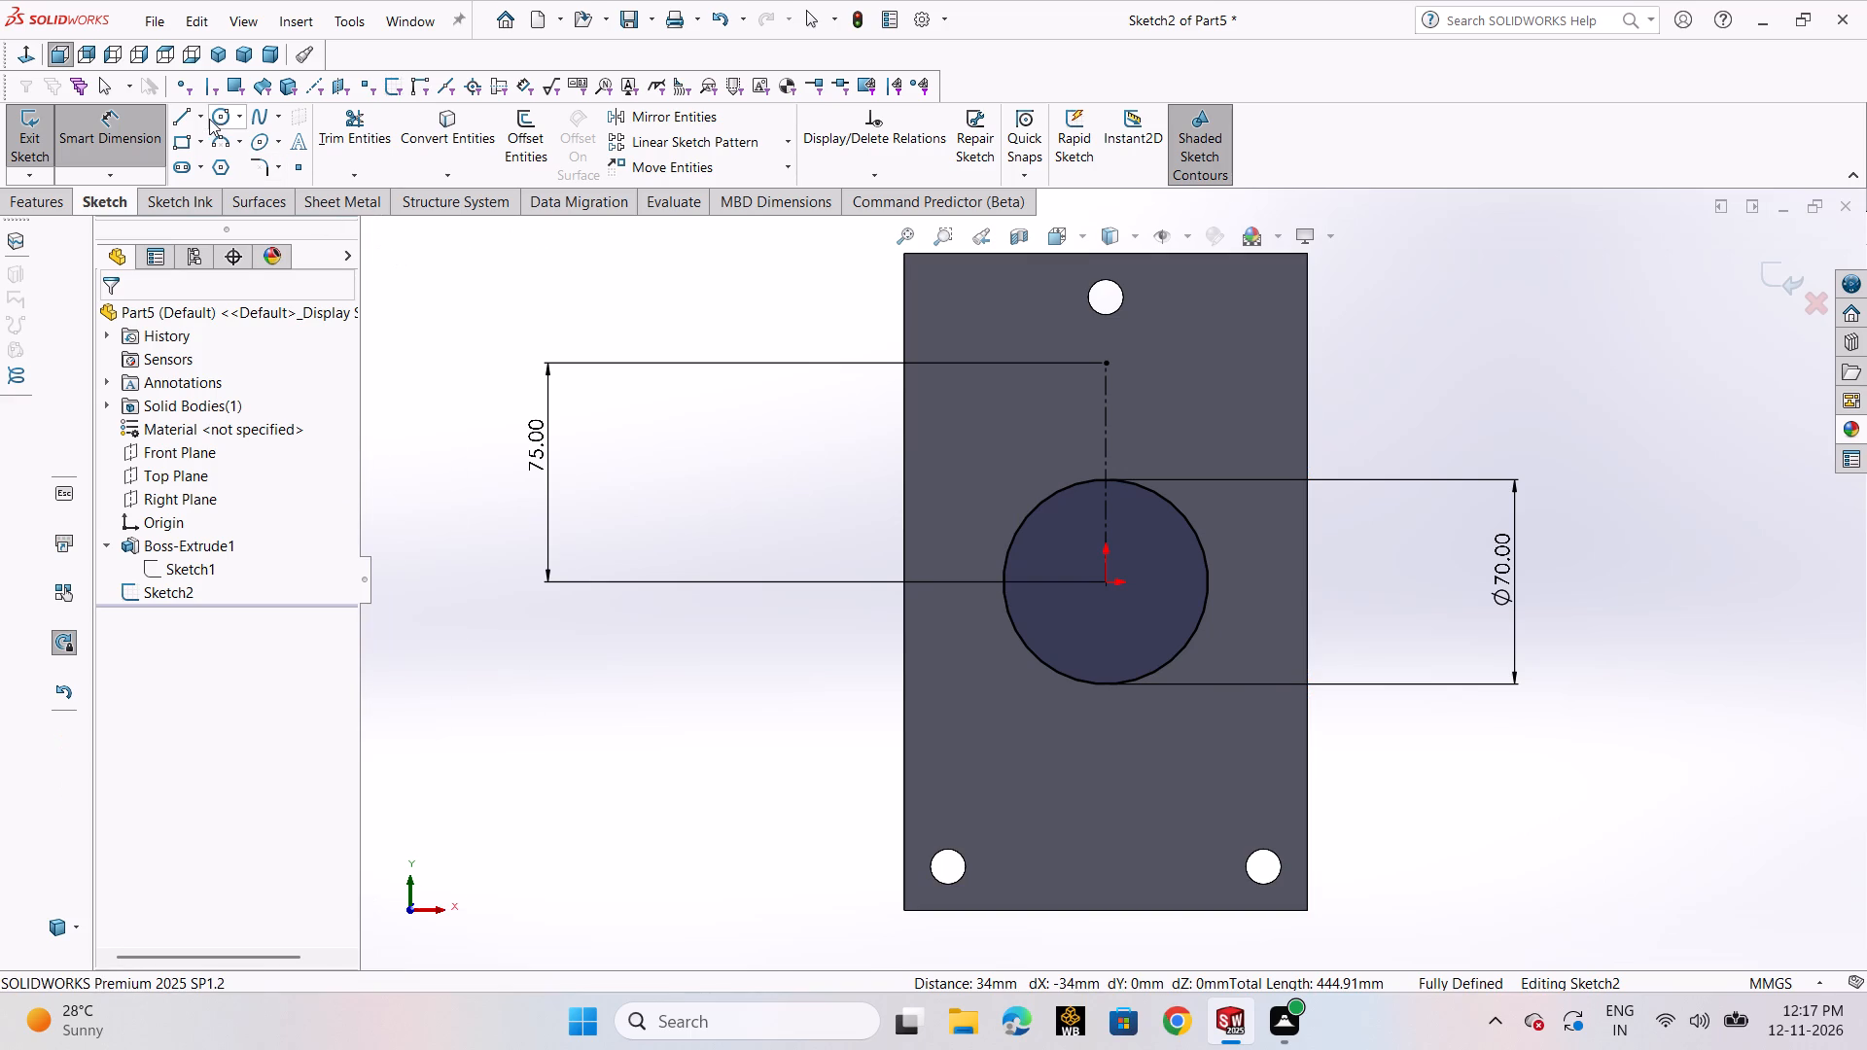
# Draw a horizontal centerline about 34 mm long from the circle's rightmost point to the plate's right edge.
pyautogui.click(194, 115)
pyautogui.click(211, 158)
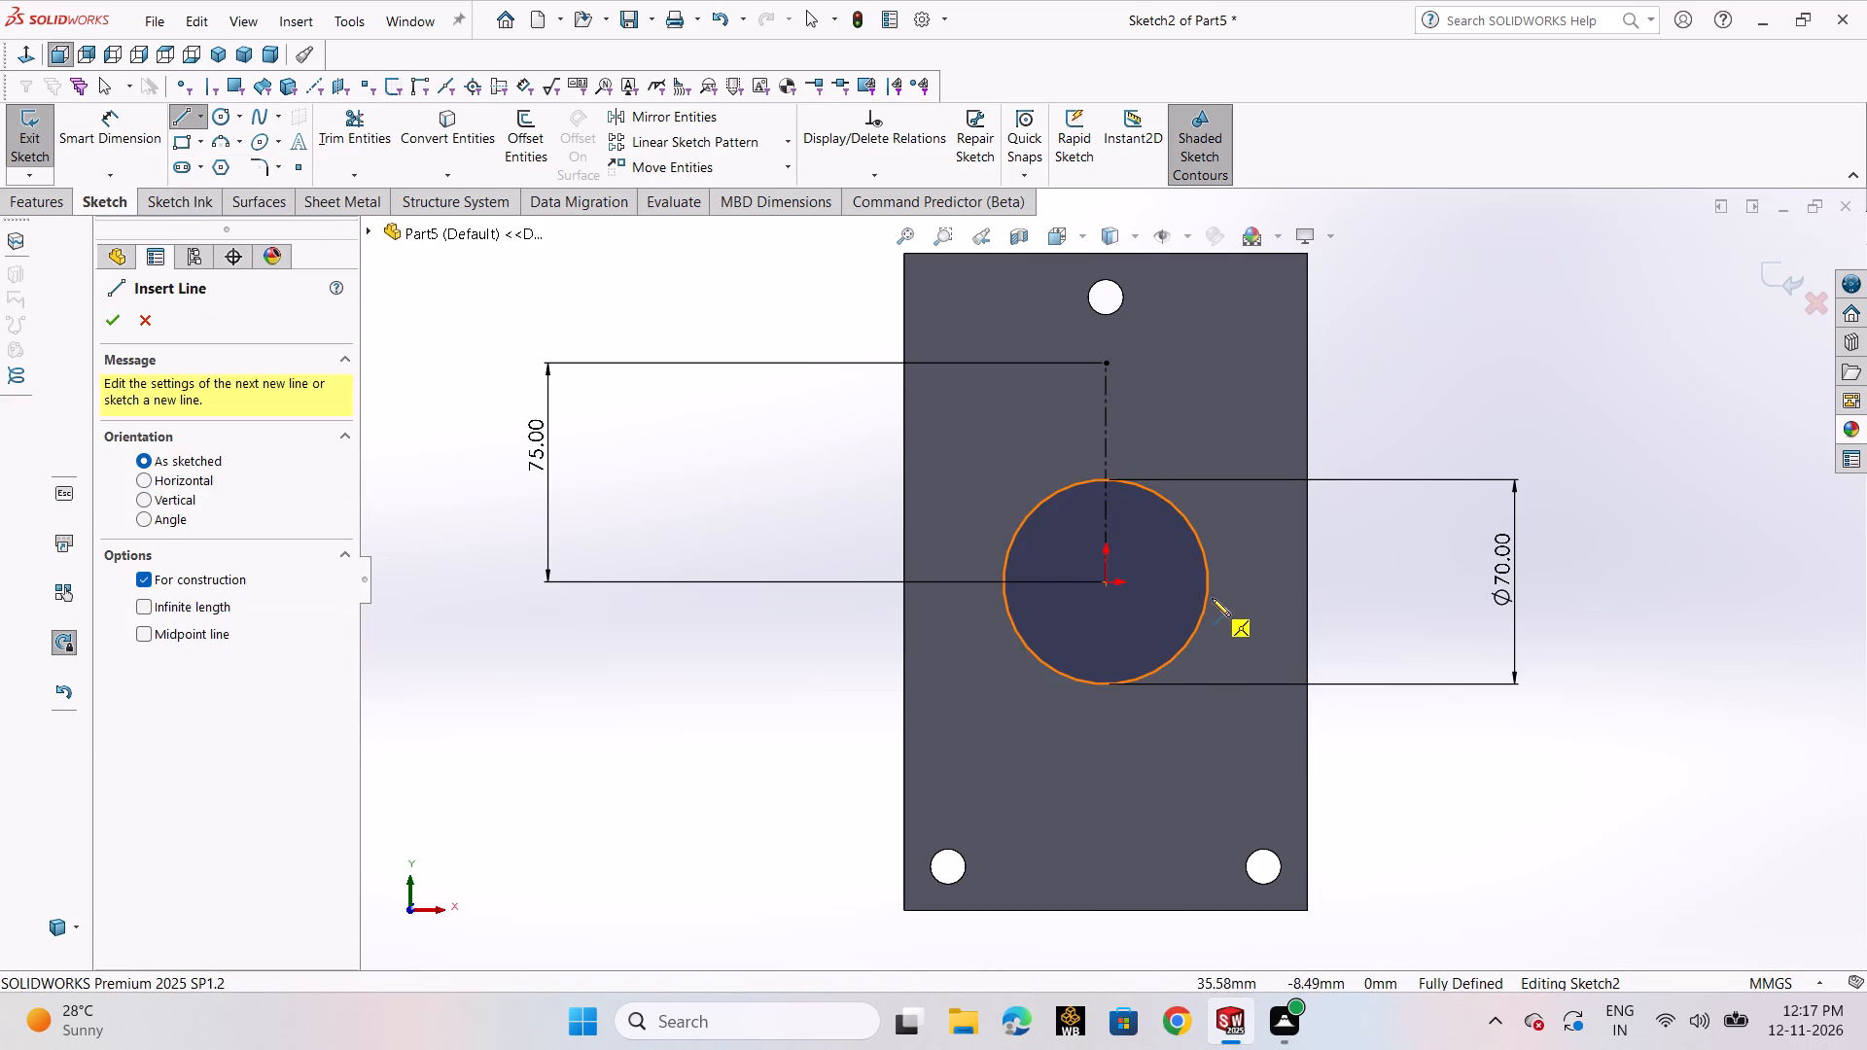
pyautogui.click(1212, 582)
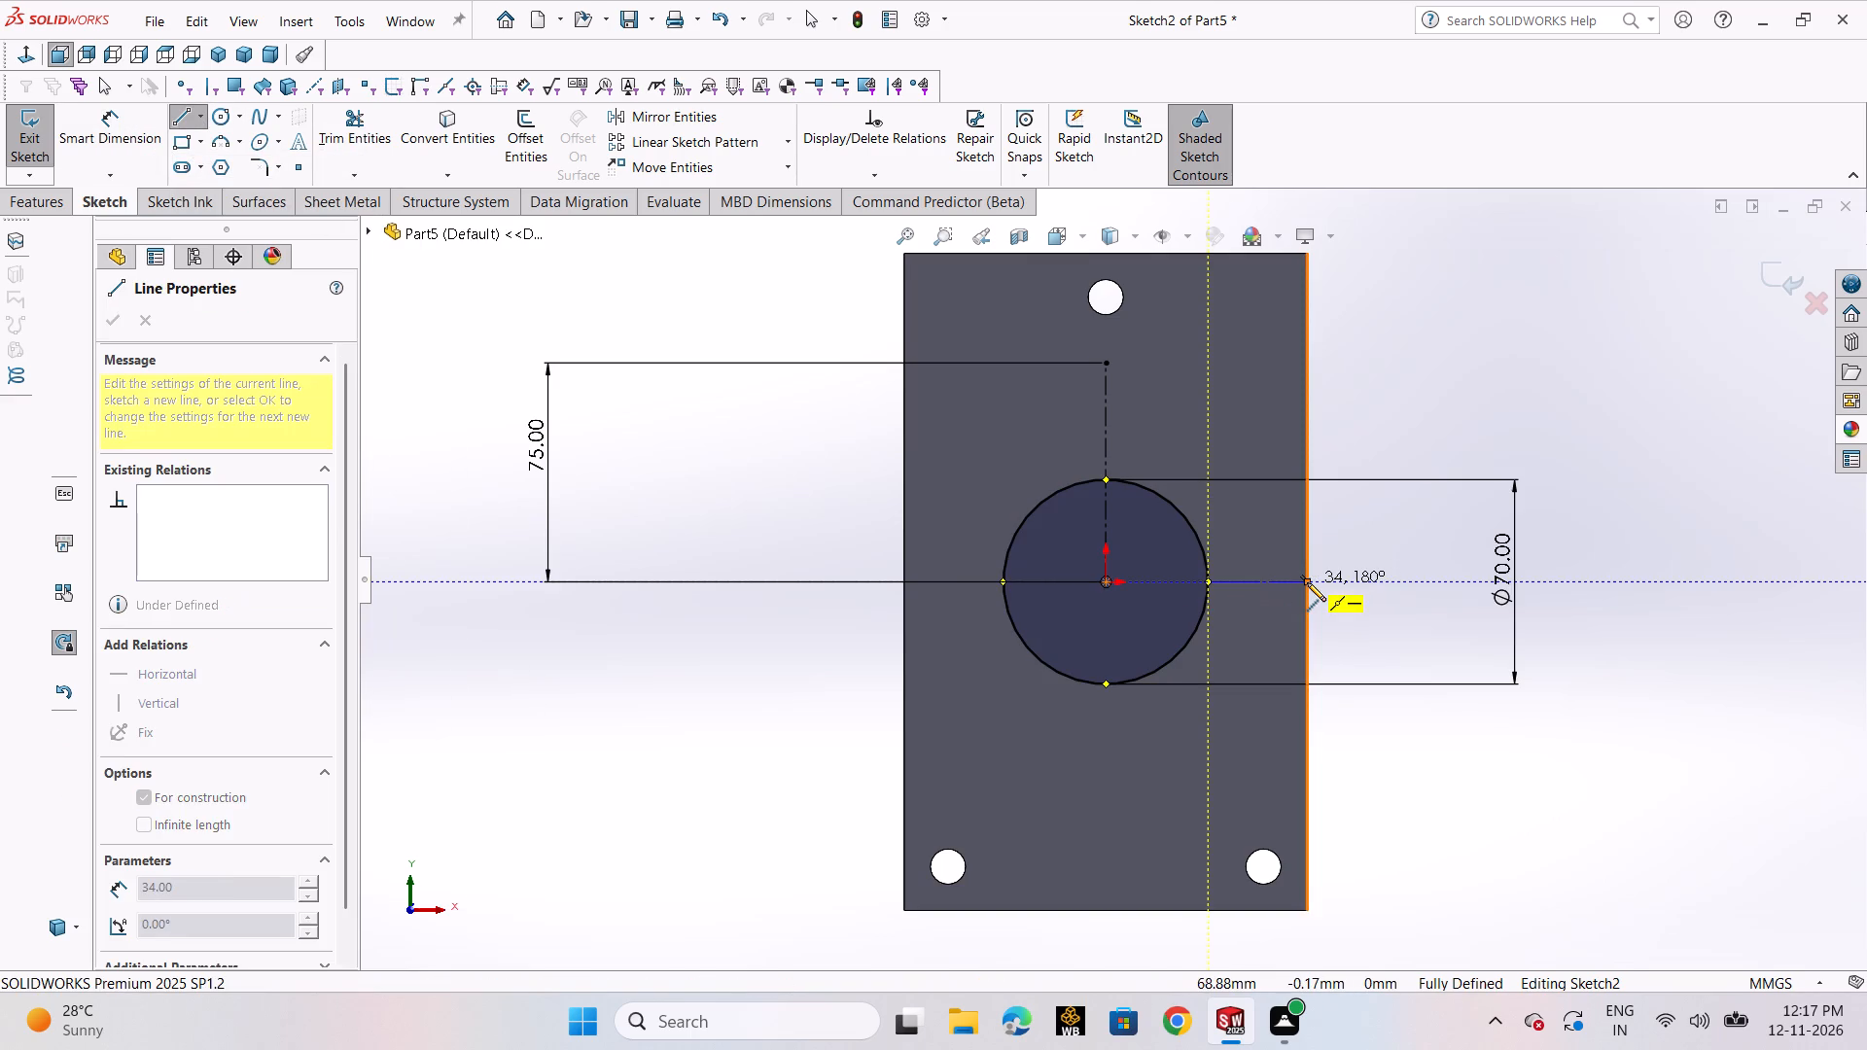
pyautogui.click(1307, 582)
pyautogui.rightClick(1307, 580)
pyautogui.click(1355, 598)
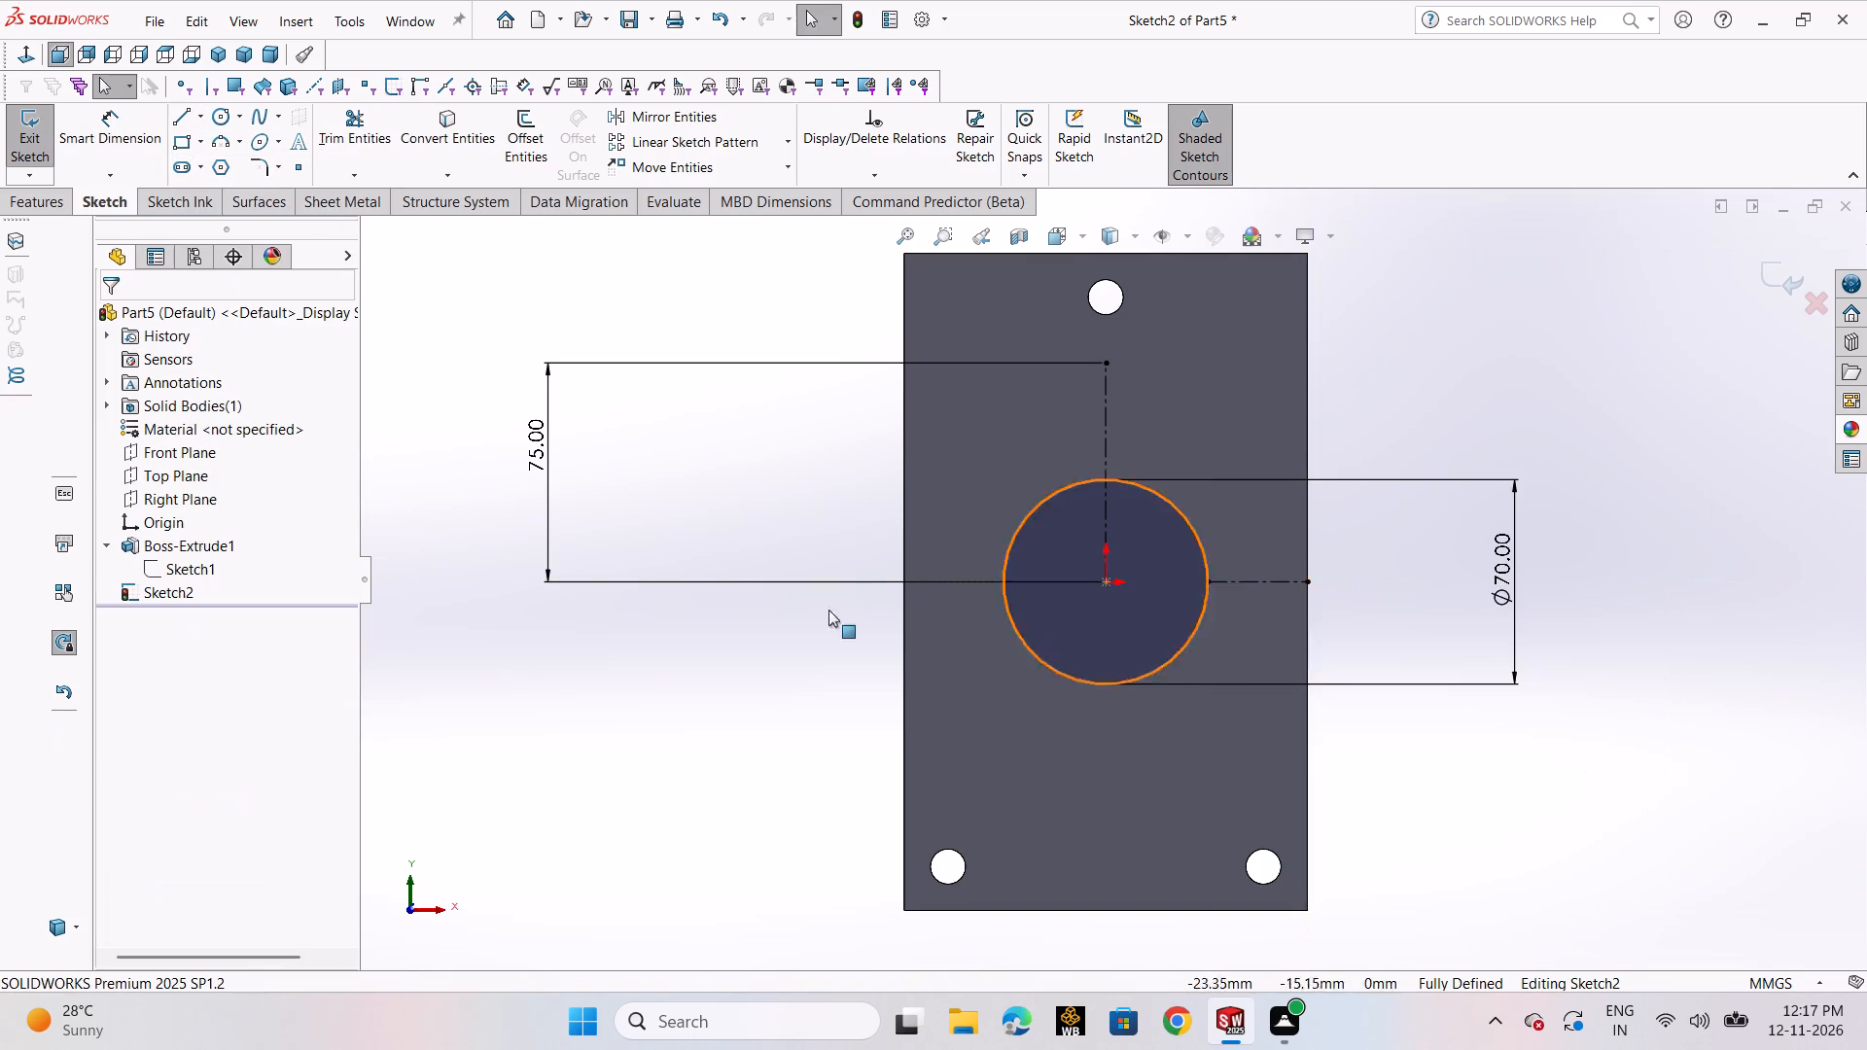
# Check the length of the horizontal centerline between the circle and the plate's right edge.
pyautogui.click(73, 150)
pyautogui.click(1234, 578)
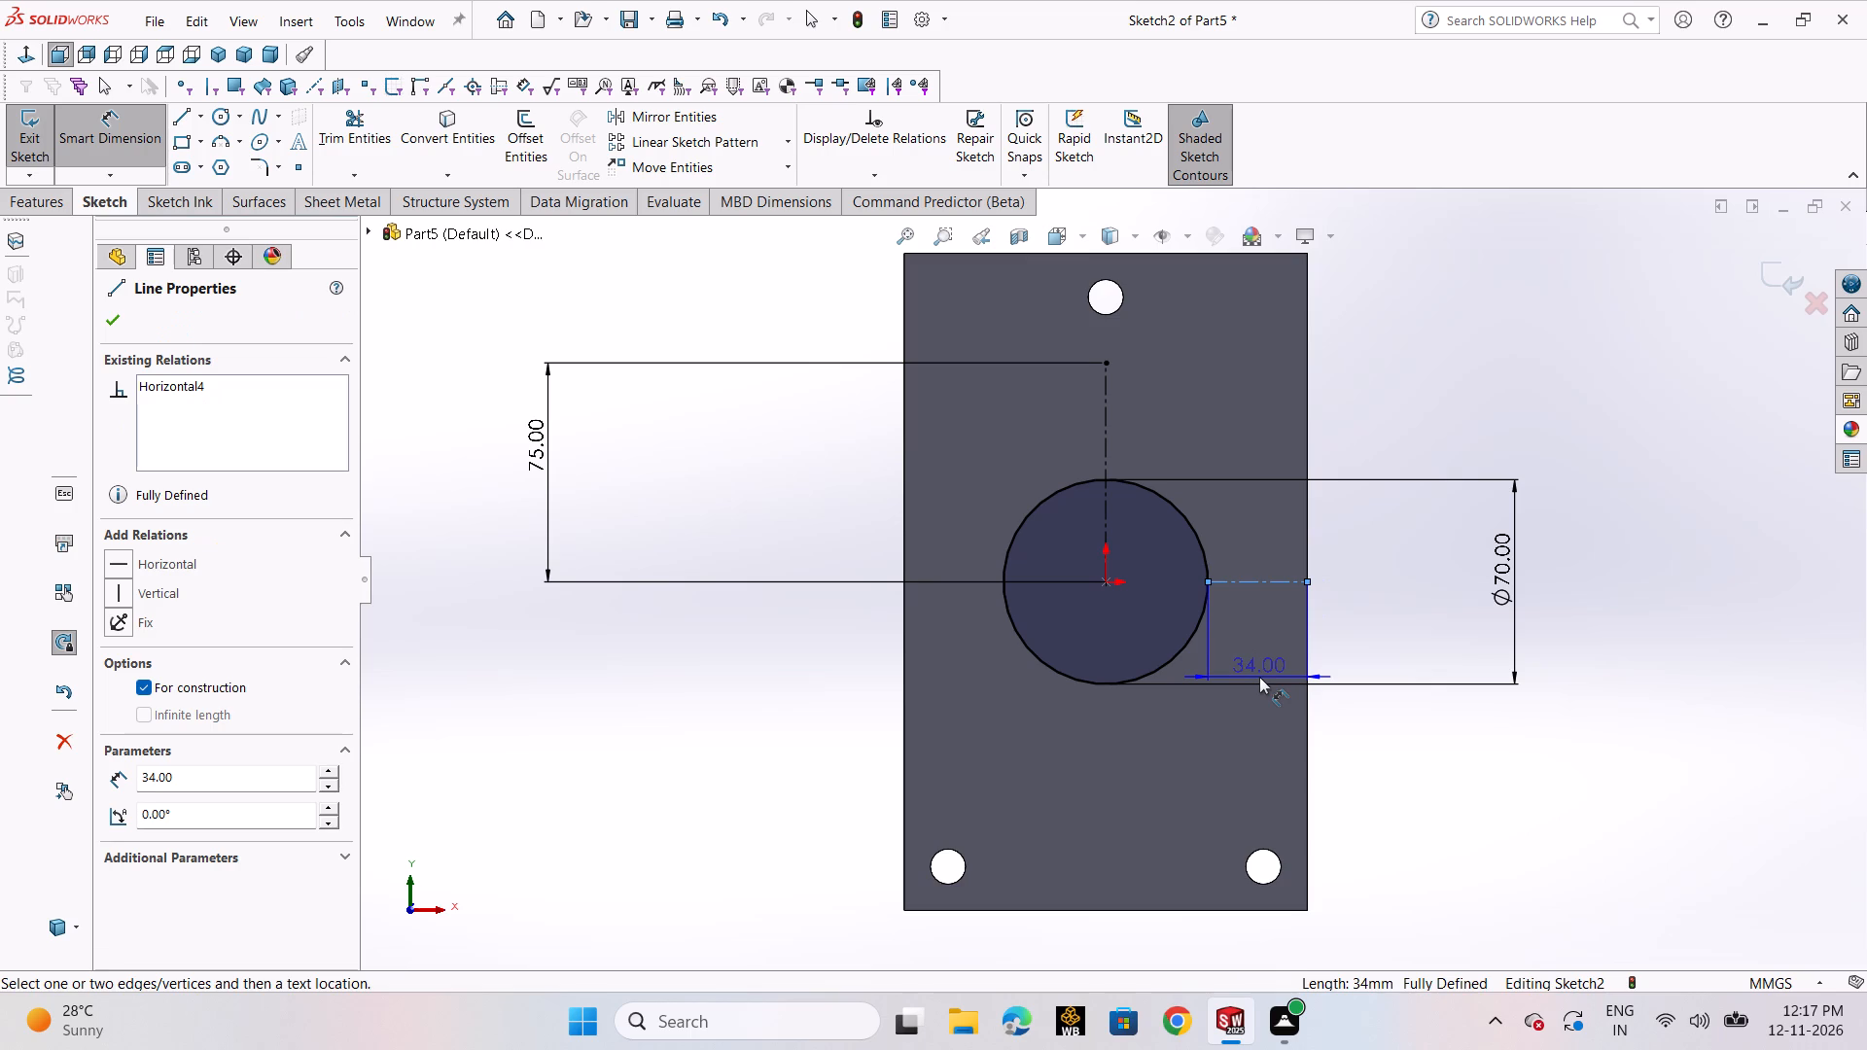
pyautogui.press('Escape')
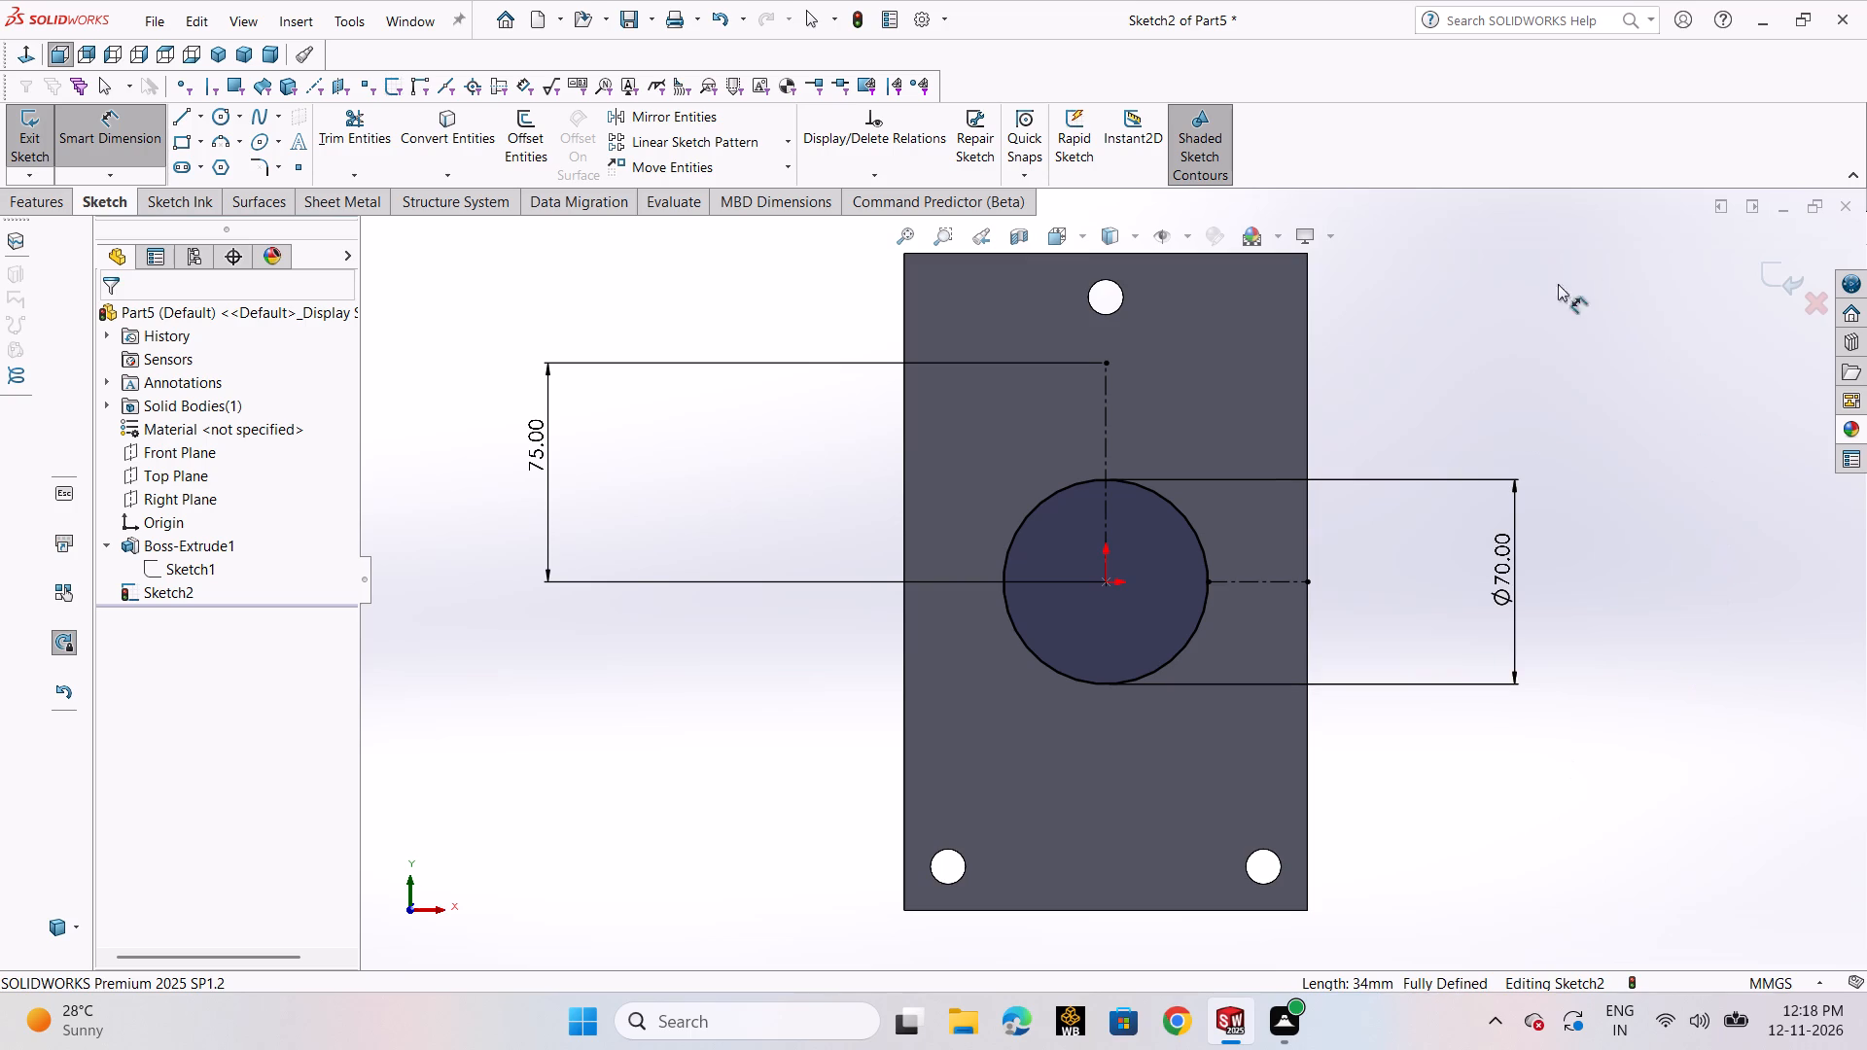
pyautogui.click(1483, 396)
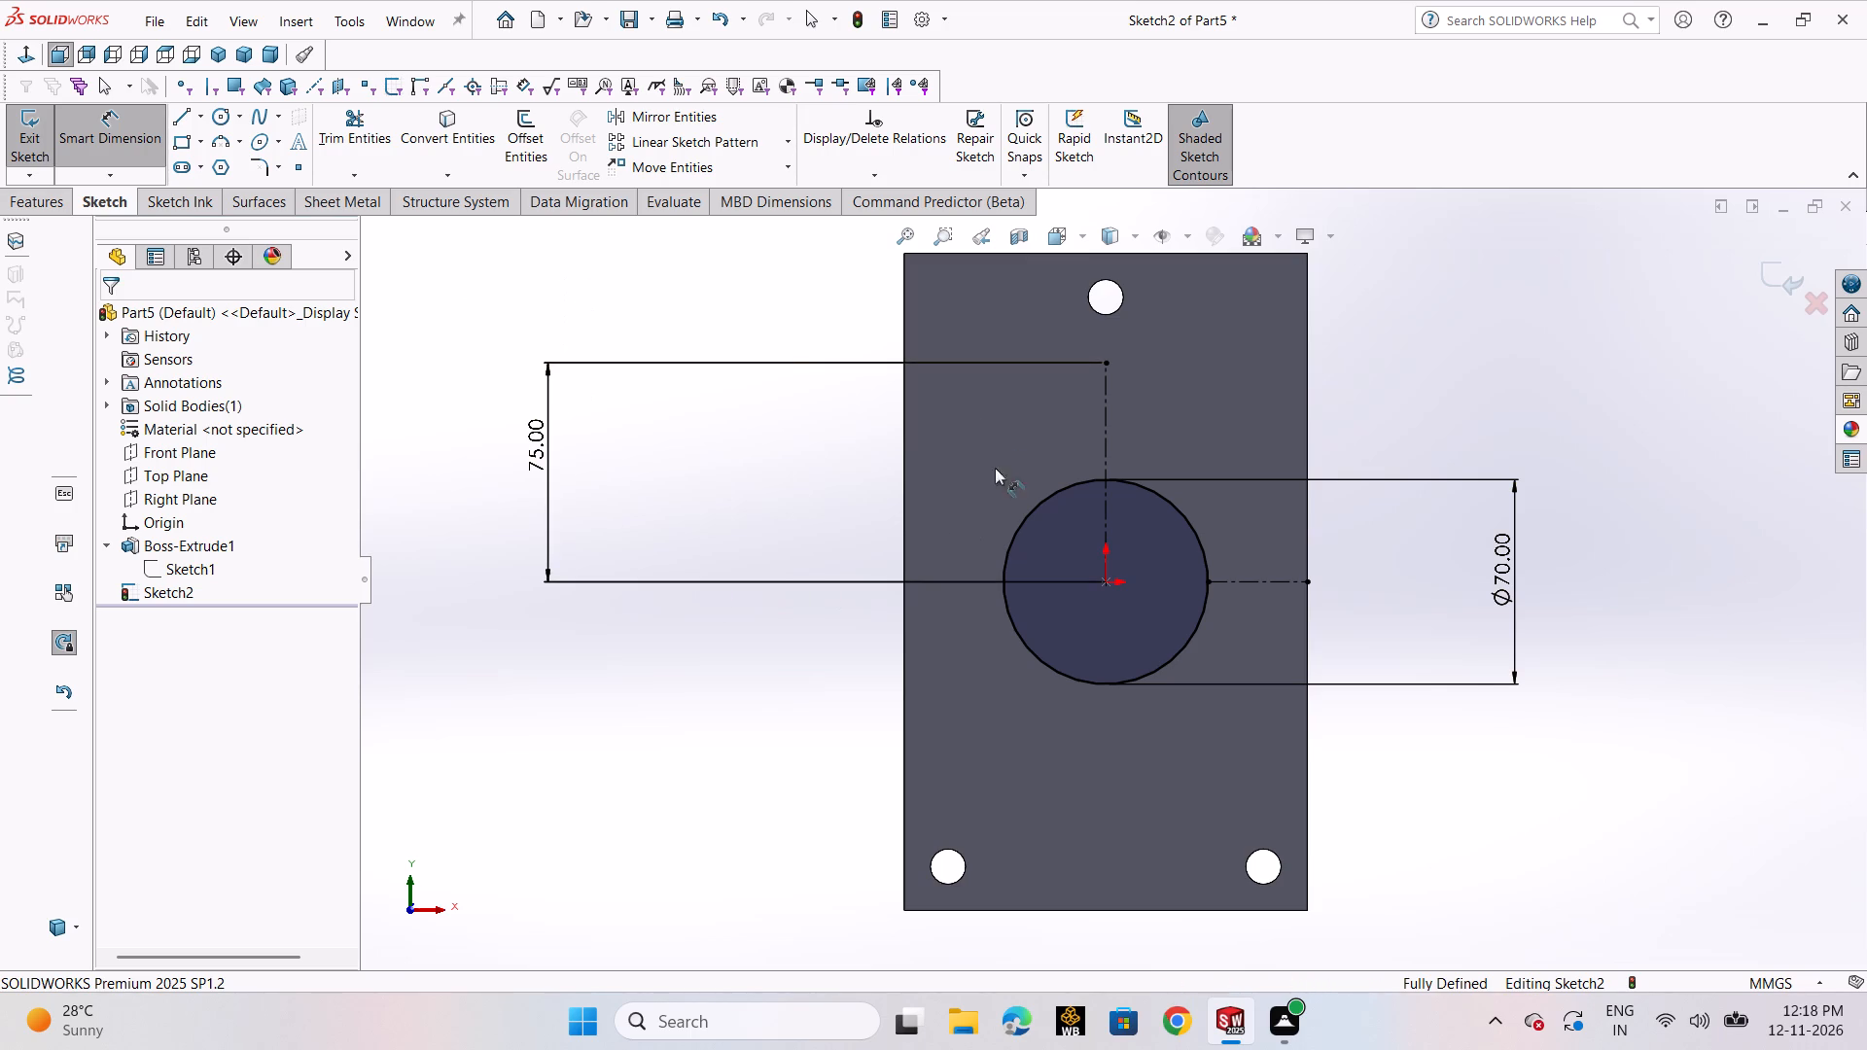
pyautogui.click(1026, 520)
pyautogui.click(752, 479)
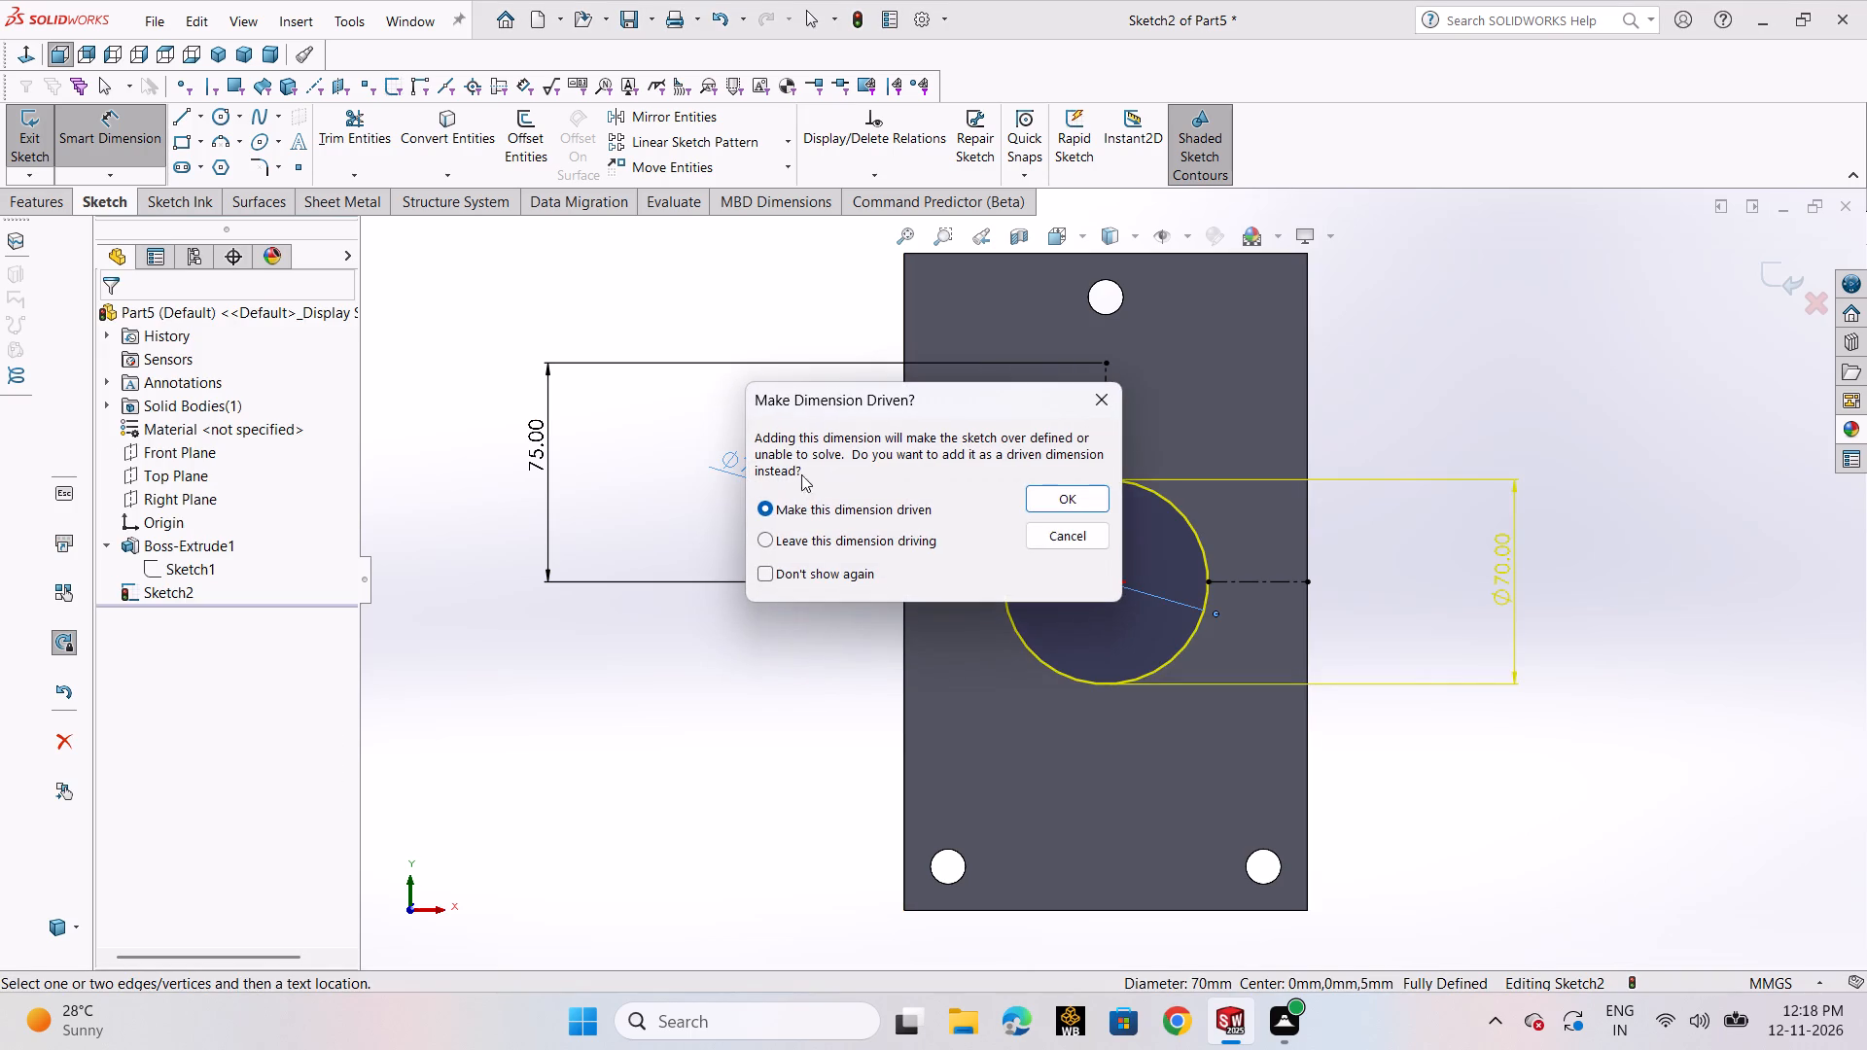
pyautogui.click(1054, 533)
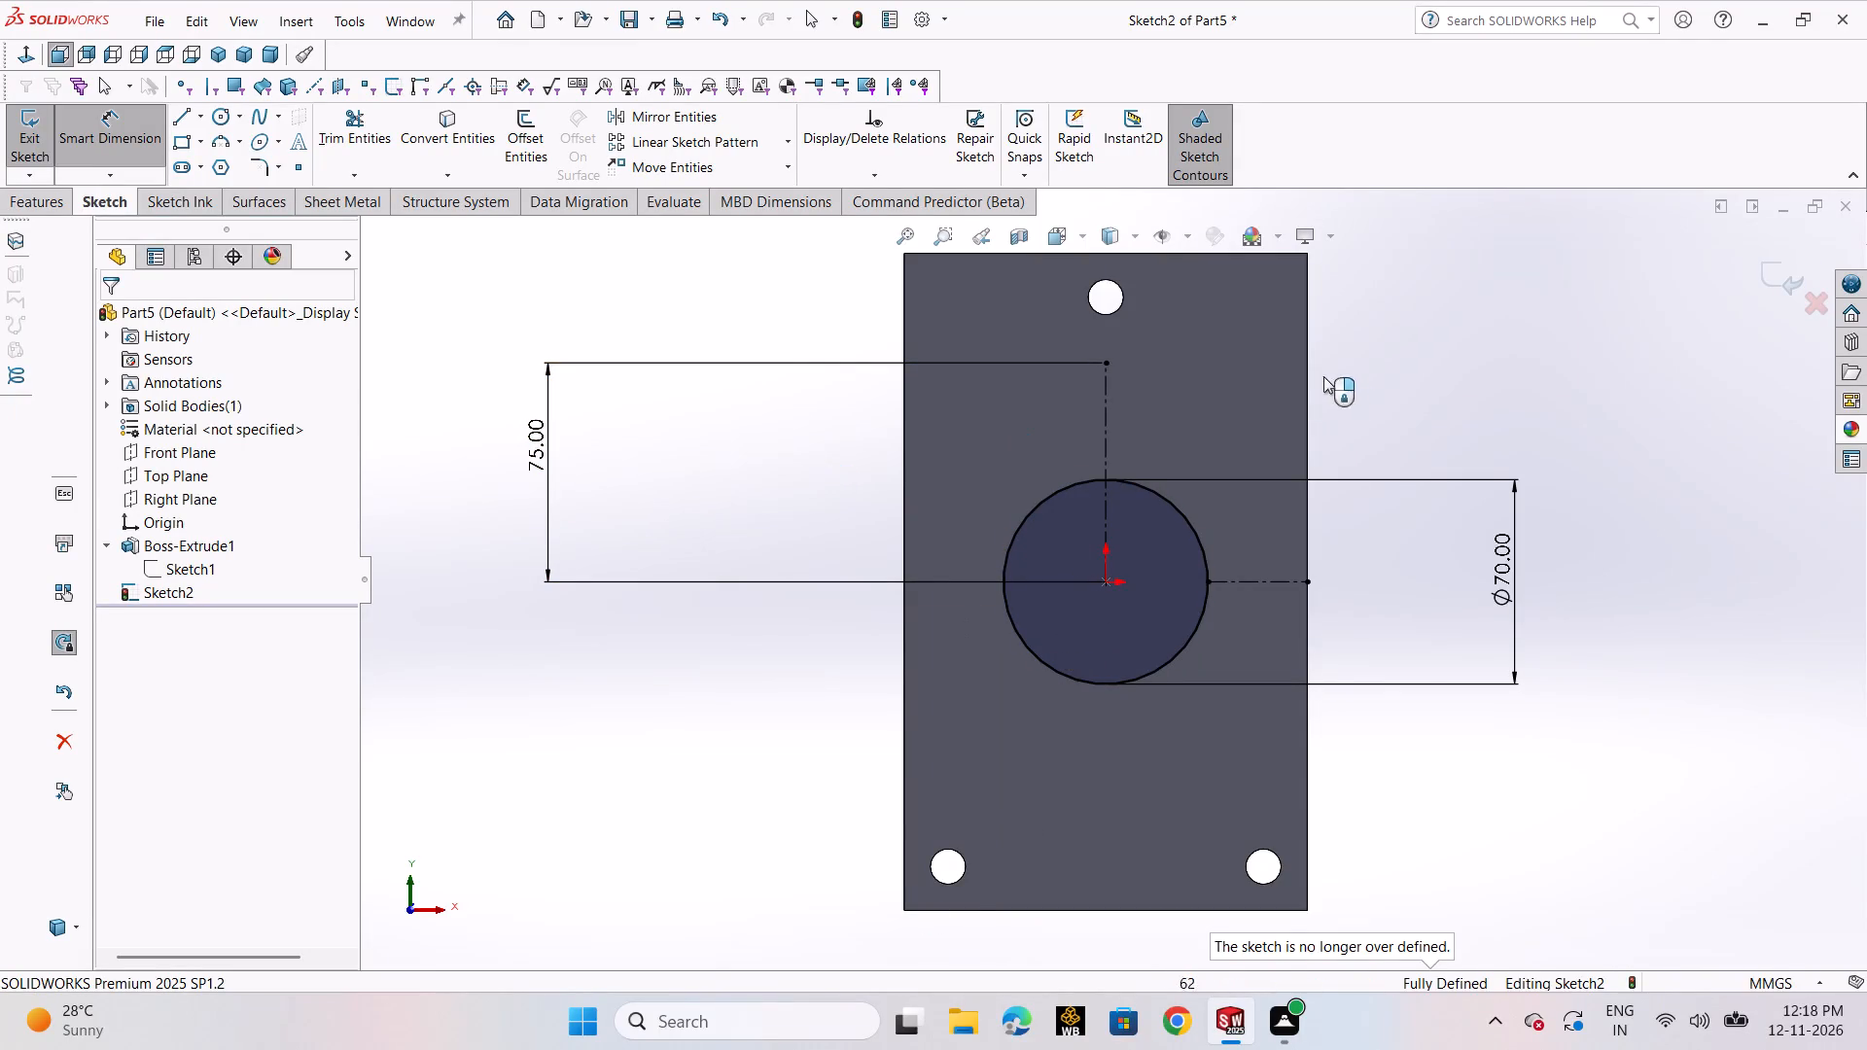
# Leave the circle's sketch and set the base plate's width to 89+8 (97 mm) in its sketch.
pyautogui.scroll(2, 1318, 412)
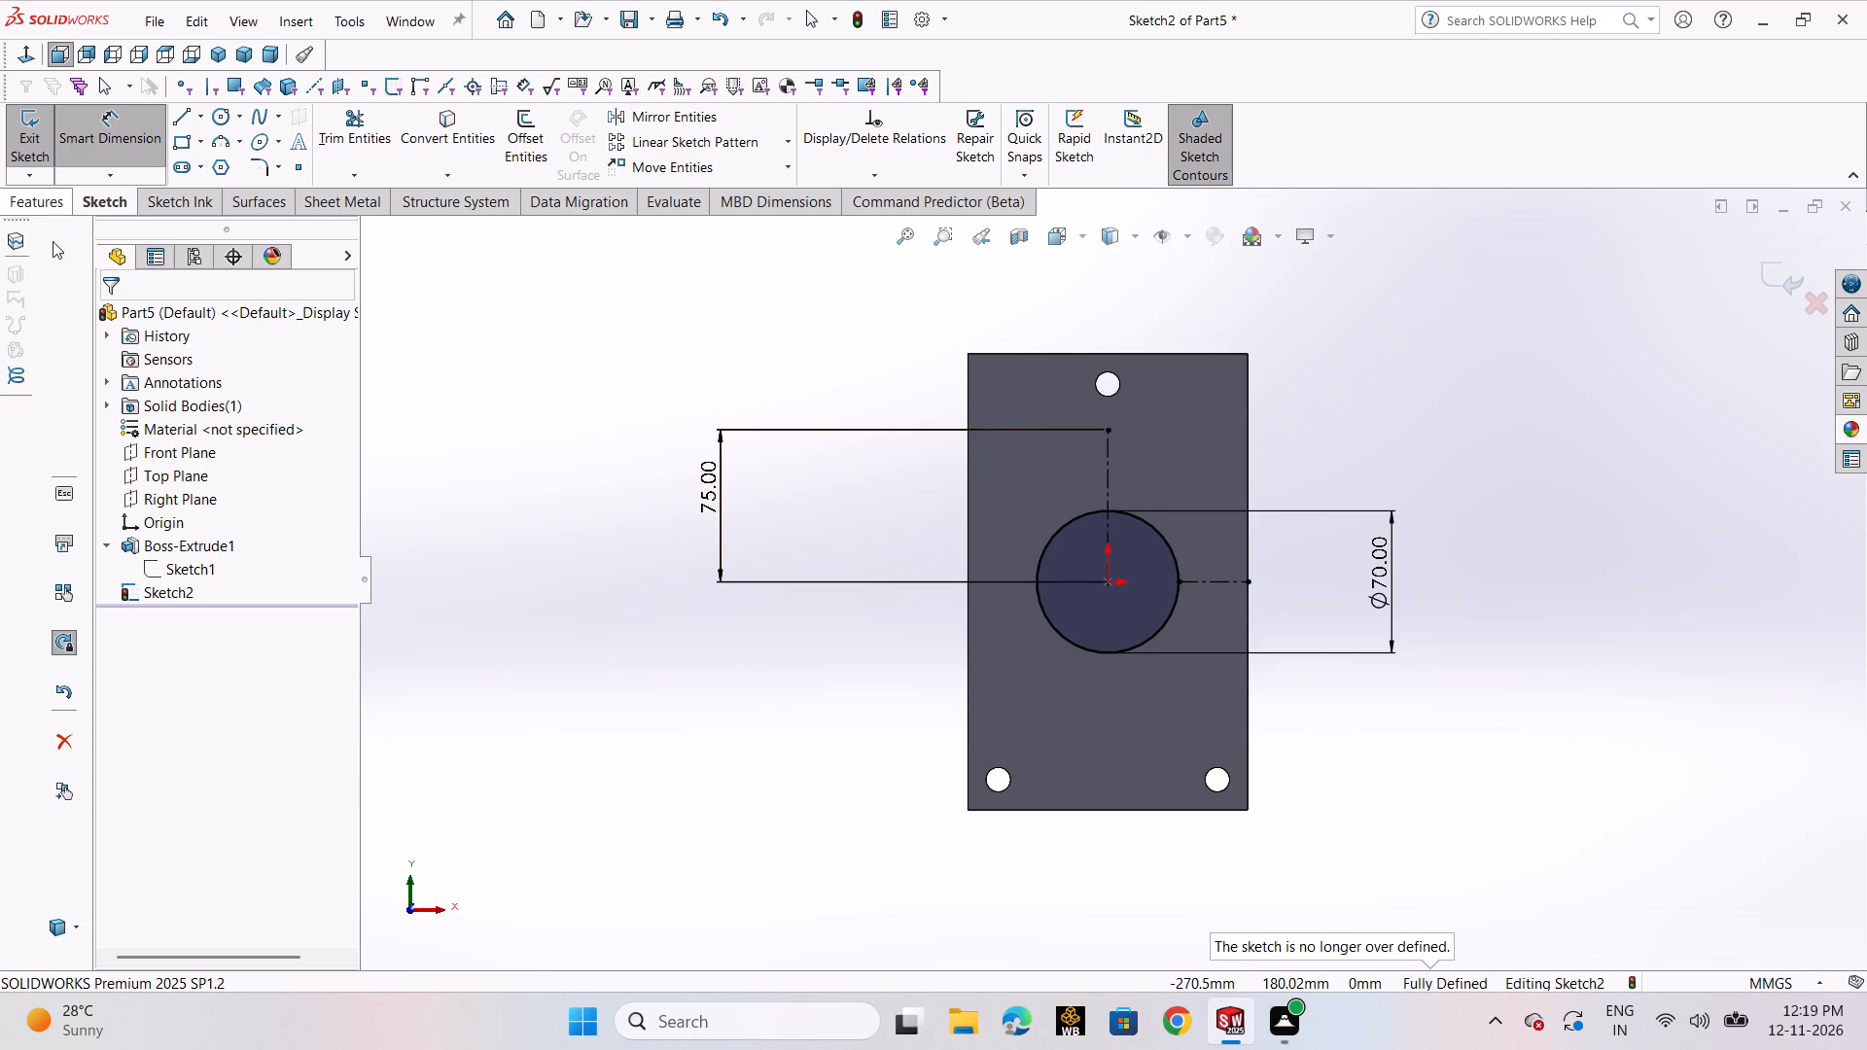
pyautogui.click(190, 566)
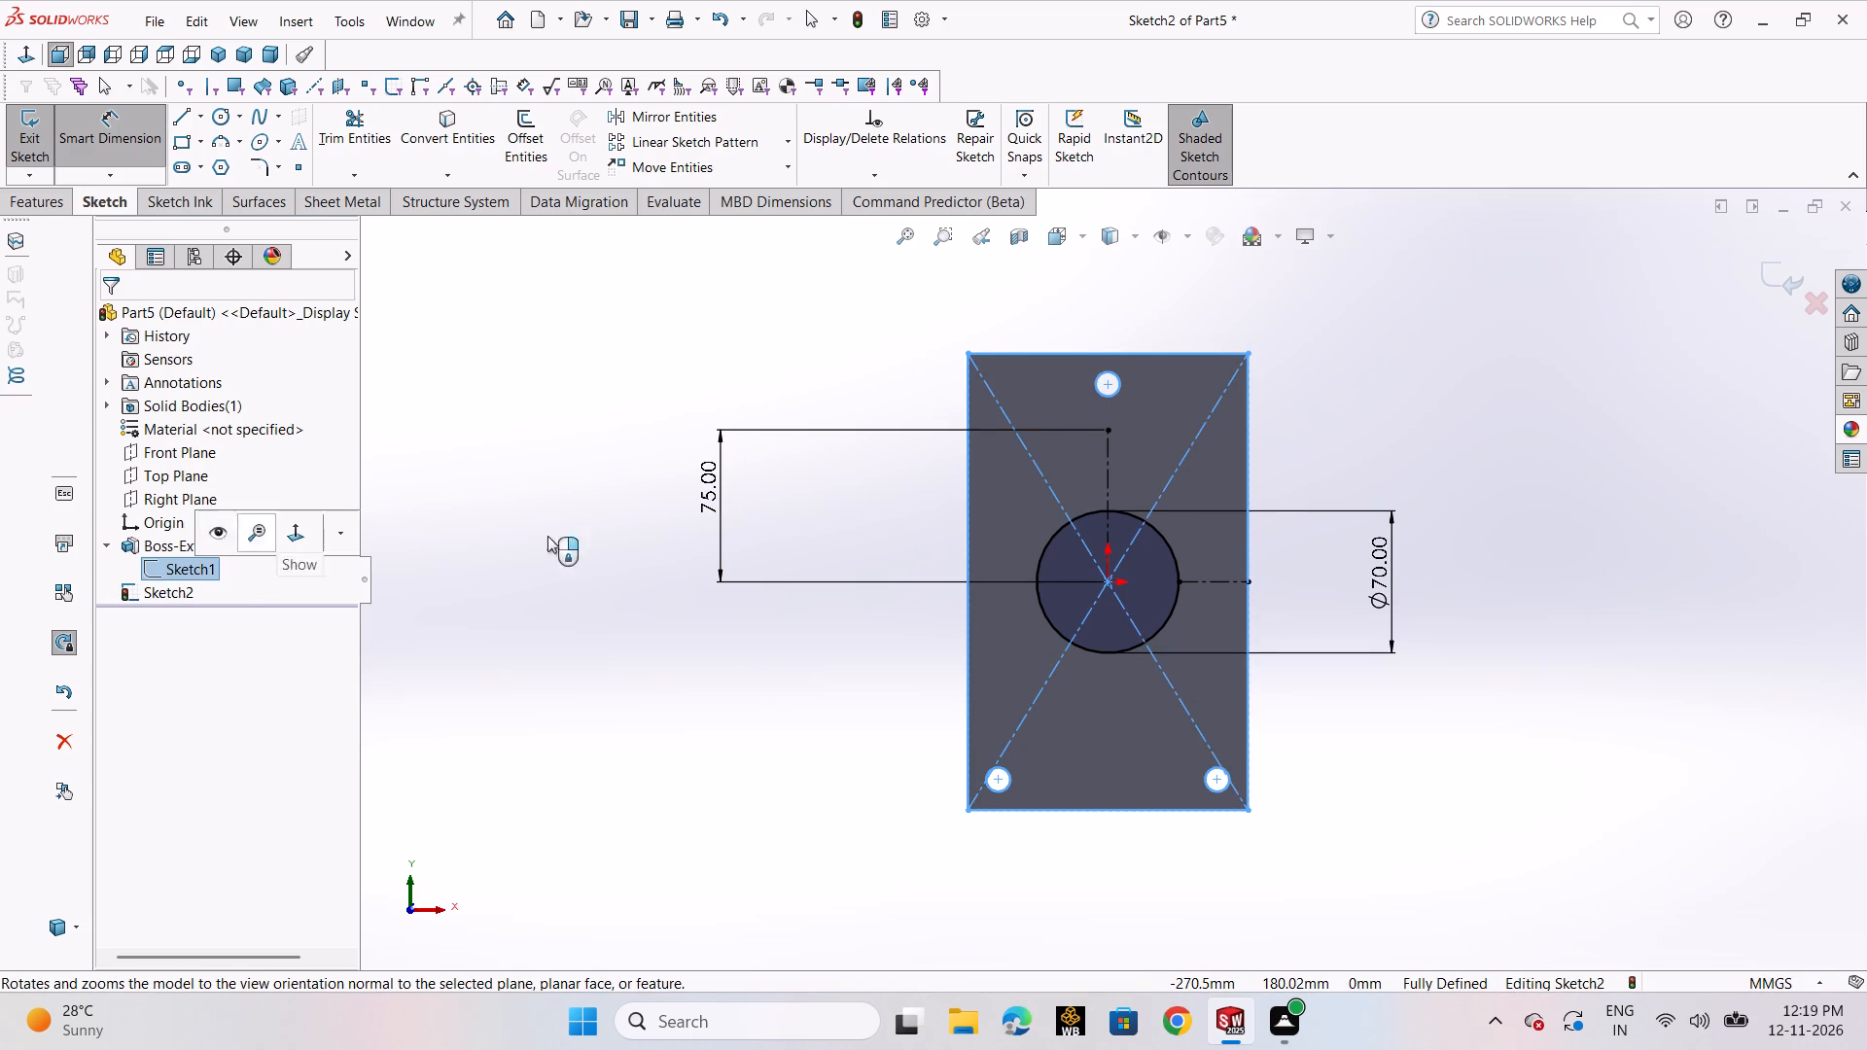
pyautogui.click(1780, 274)
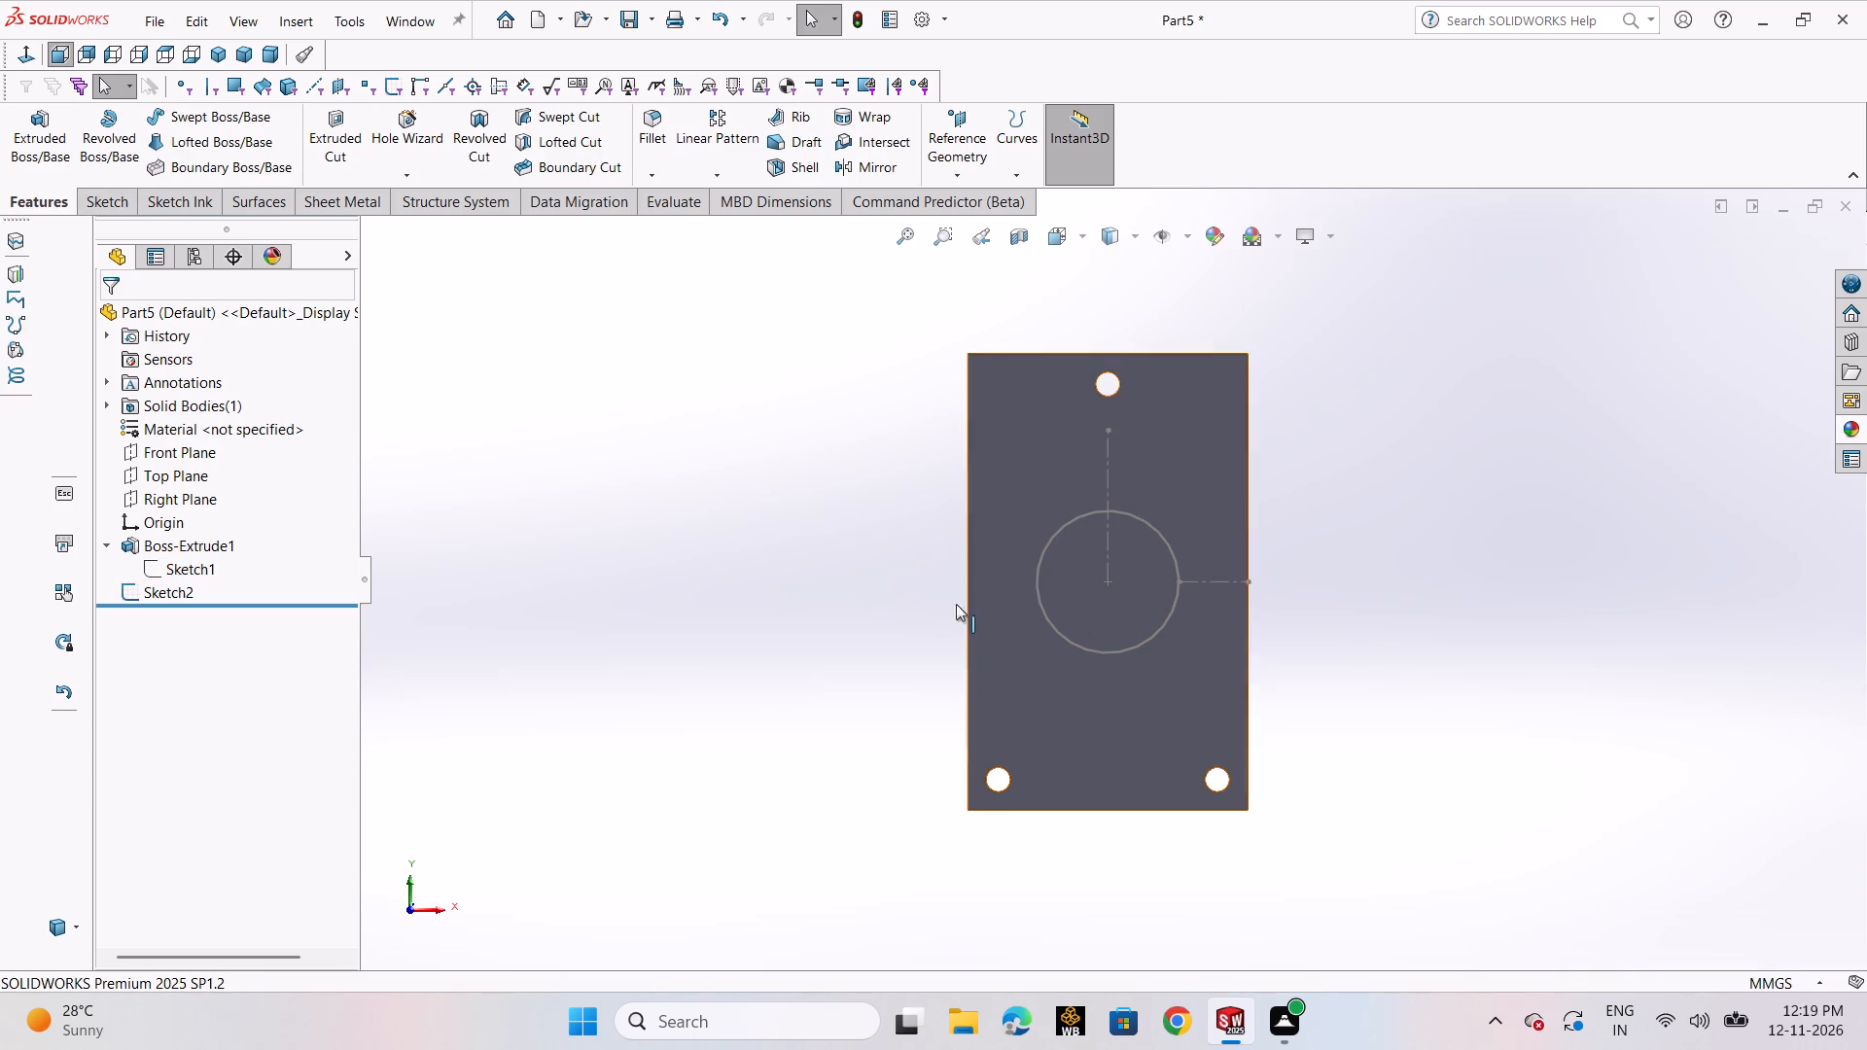
pyautogui.click(212, 573)
pyautogui.click(242, 510)
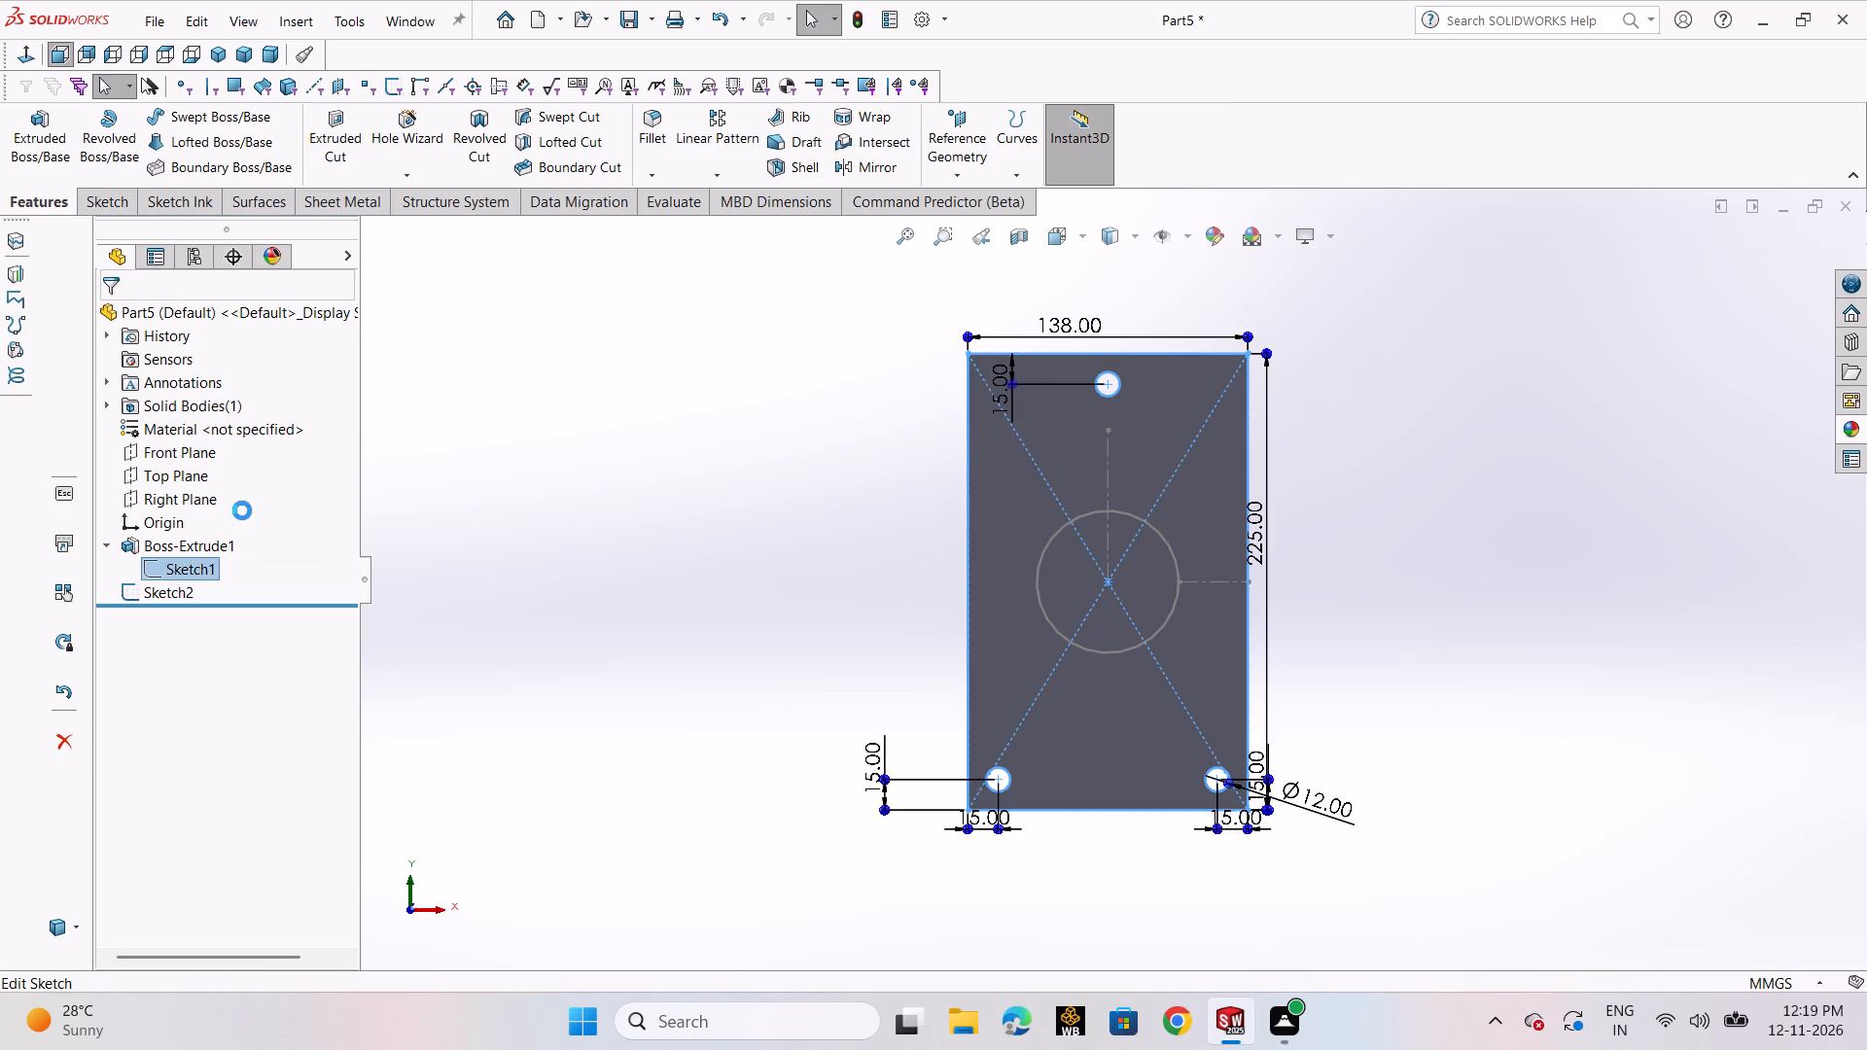
pyautogui.scroll(3, 1192, 298)
pyautogui.doubleClick(1092, 365)
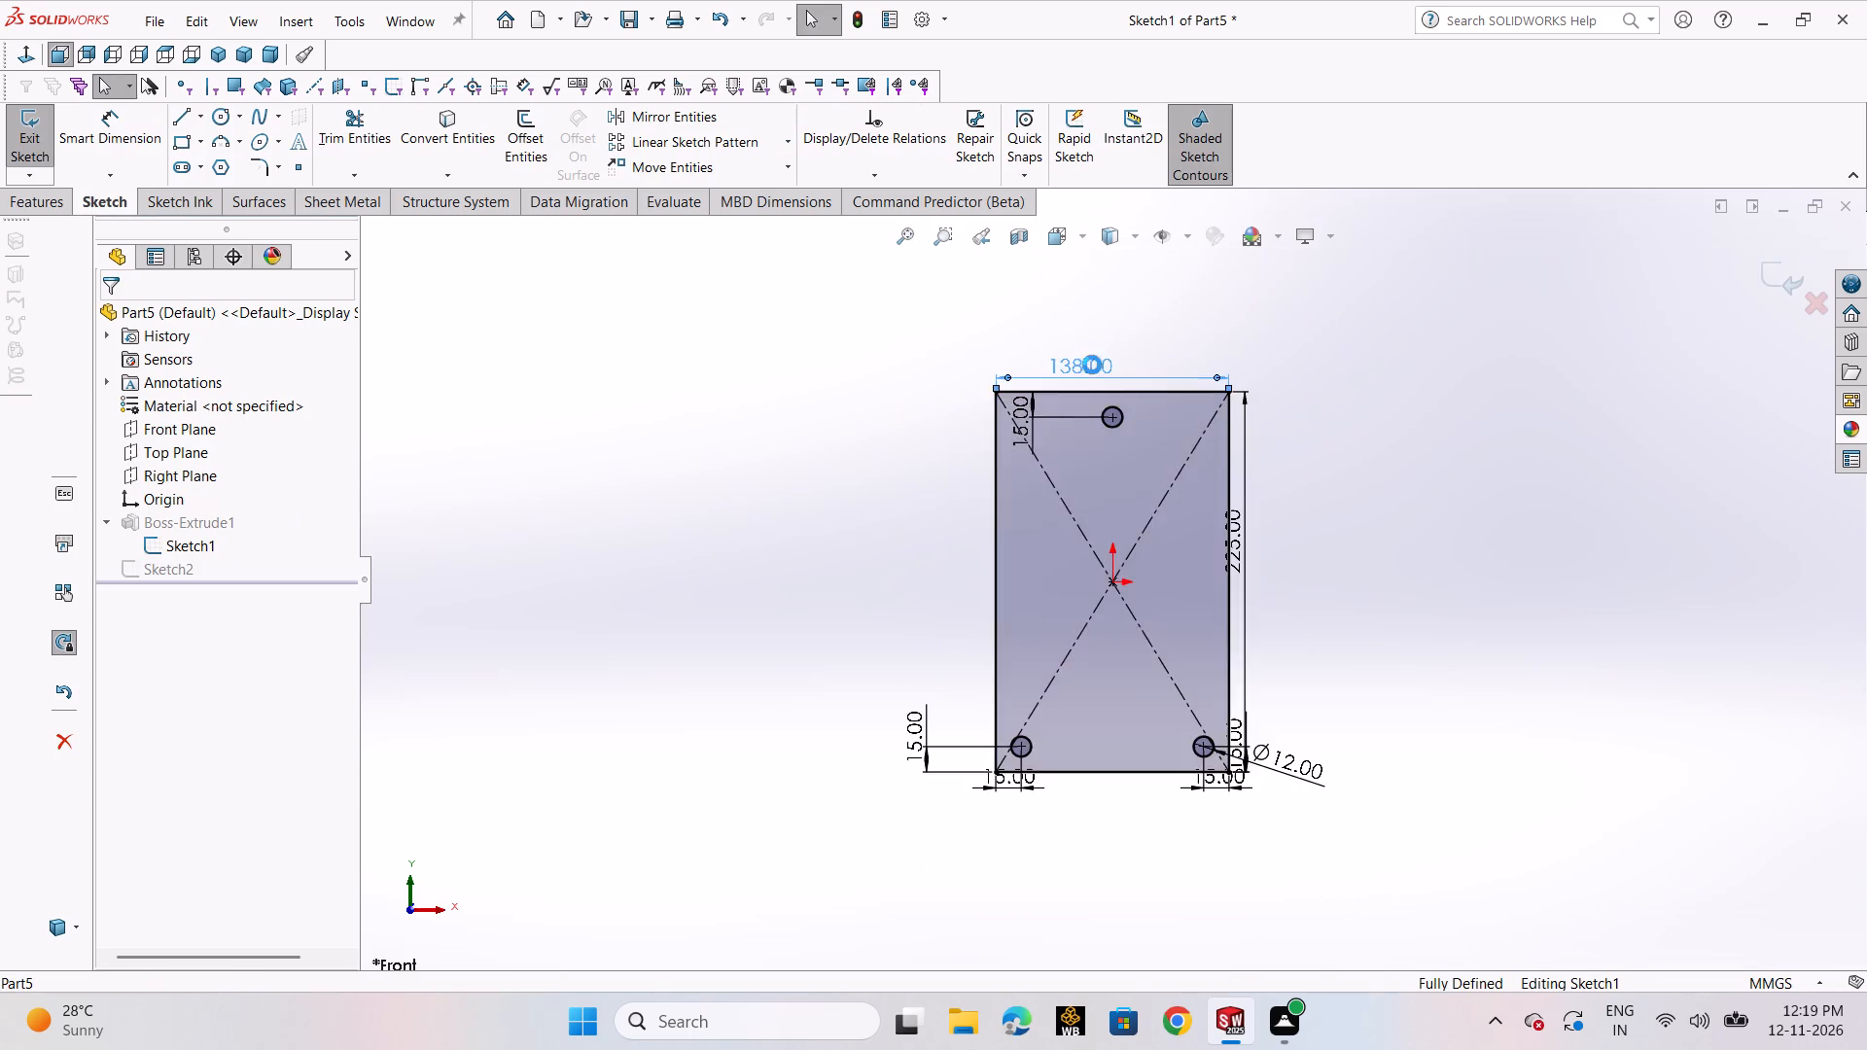
pyautogui.write('89')
pyautogui.write('+8')
pyautogui.press('Return')
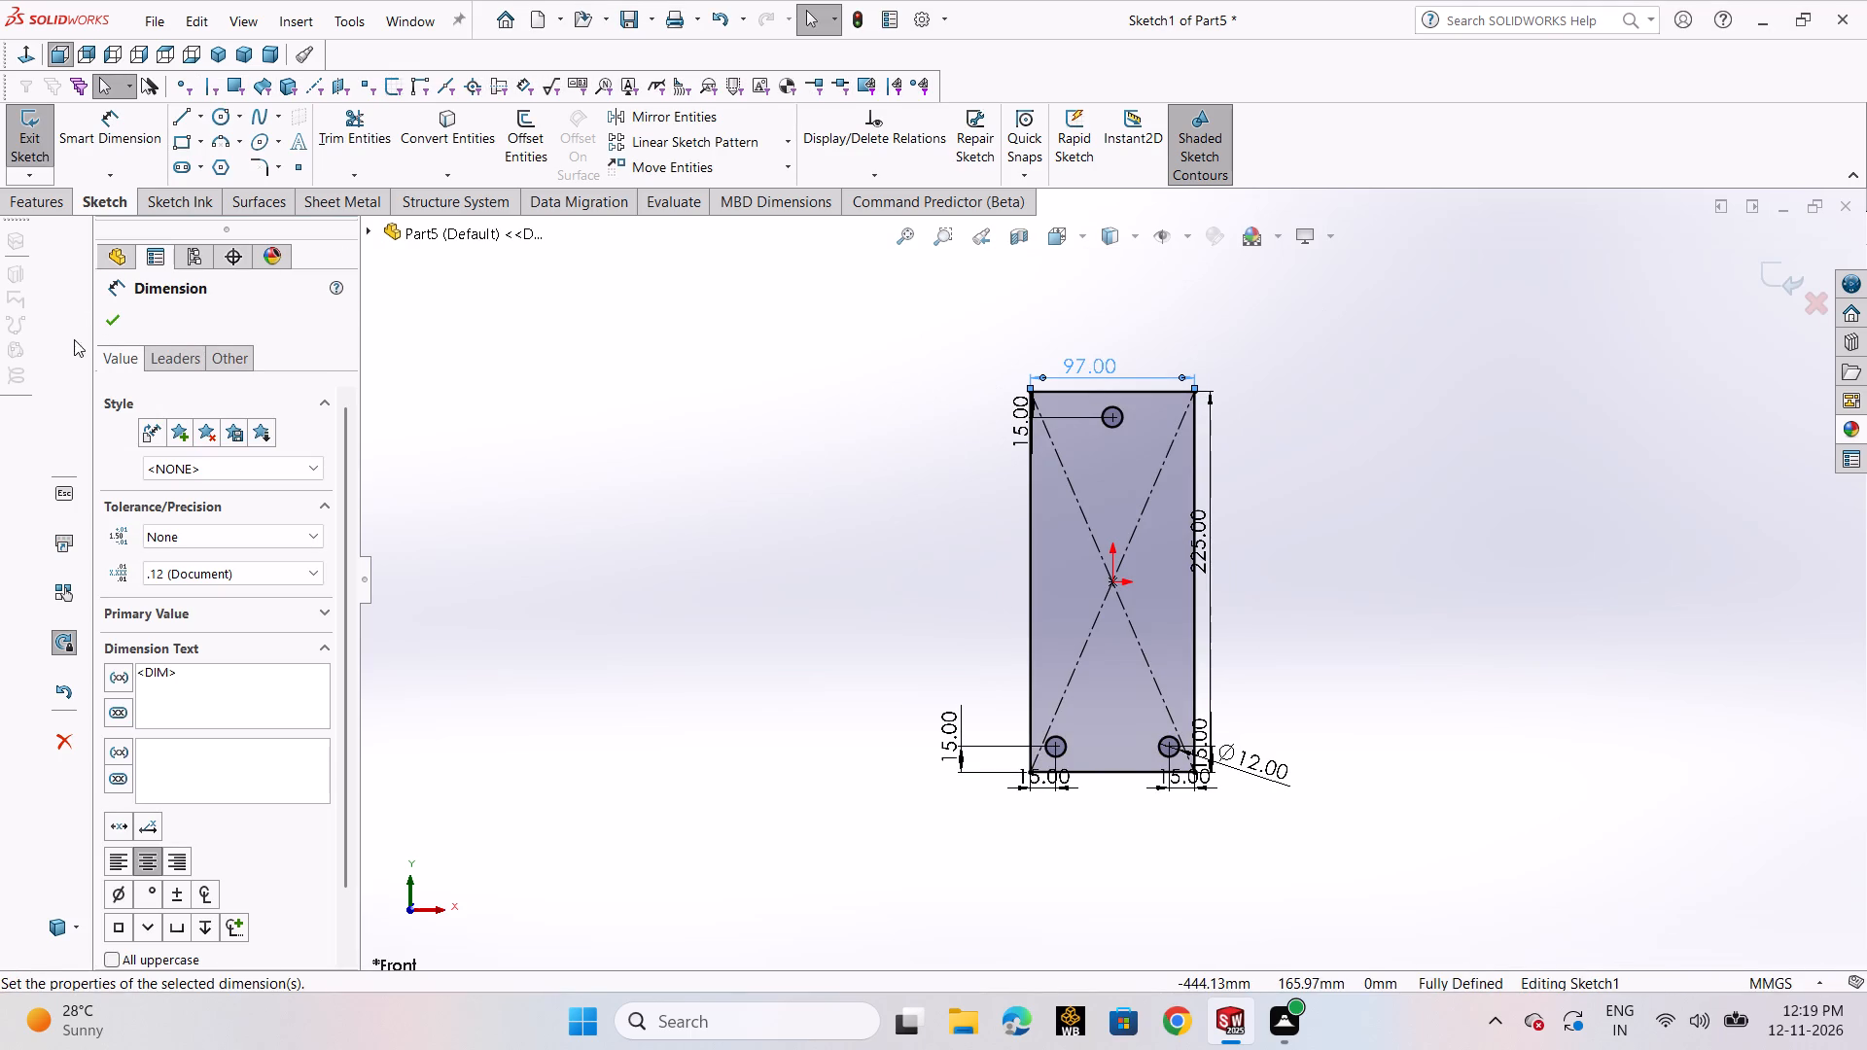
pyautogui.click(102, 322)
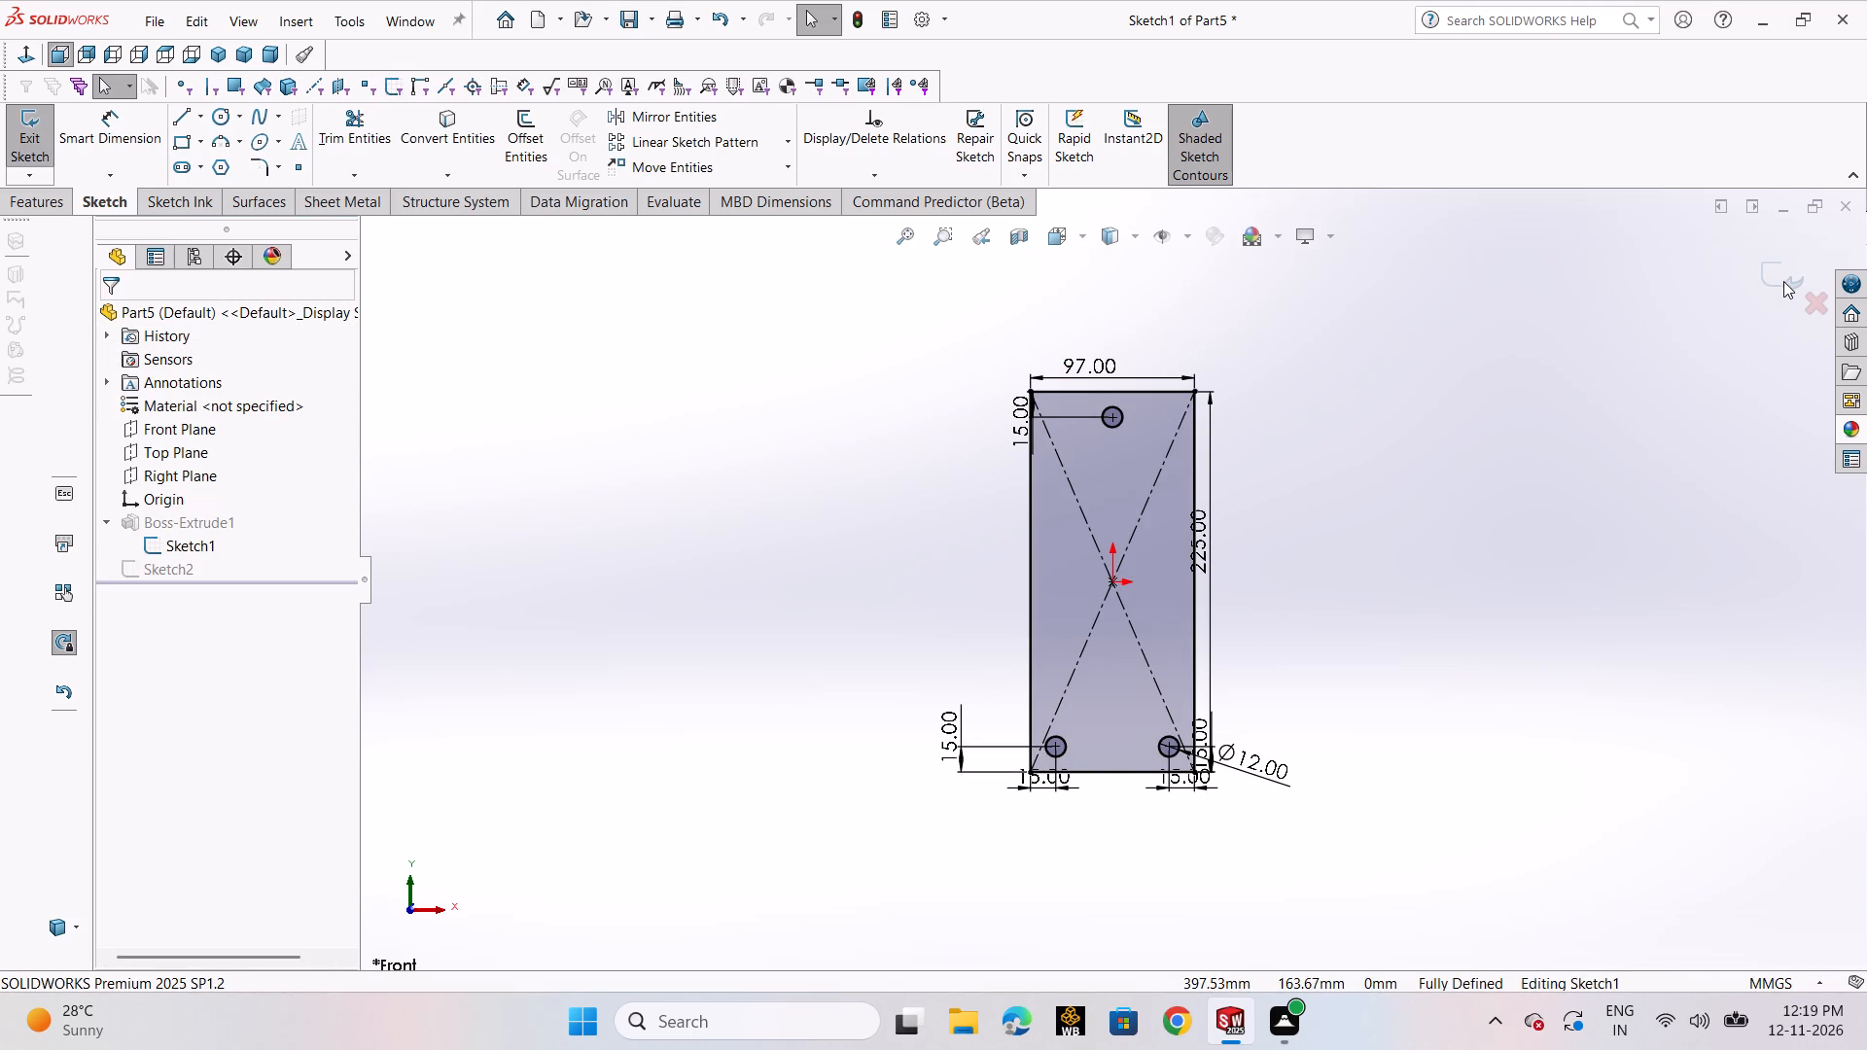
pyautogui.click(1783, 281)
# Reopen the circle's sketch and check the length of the horizontal centerline between the circle and the plate's right edge.
pyautogui.scroll(-2, 1262, 593)
pyautogui.scroll(-3, 1149, 603)
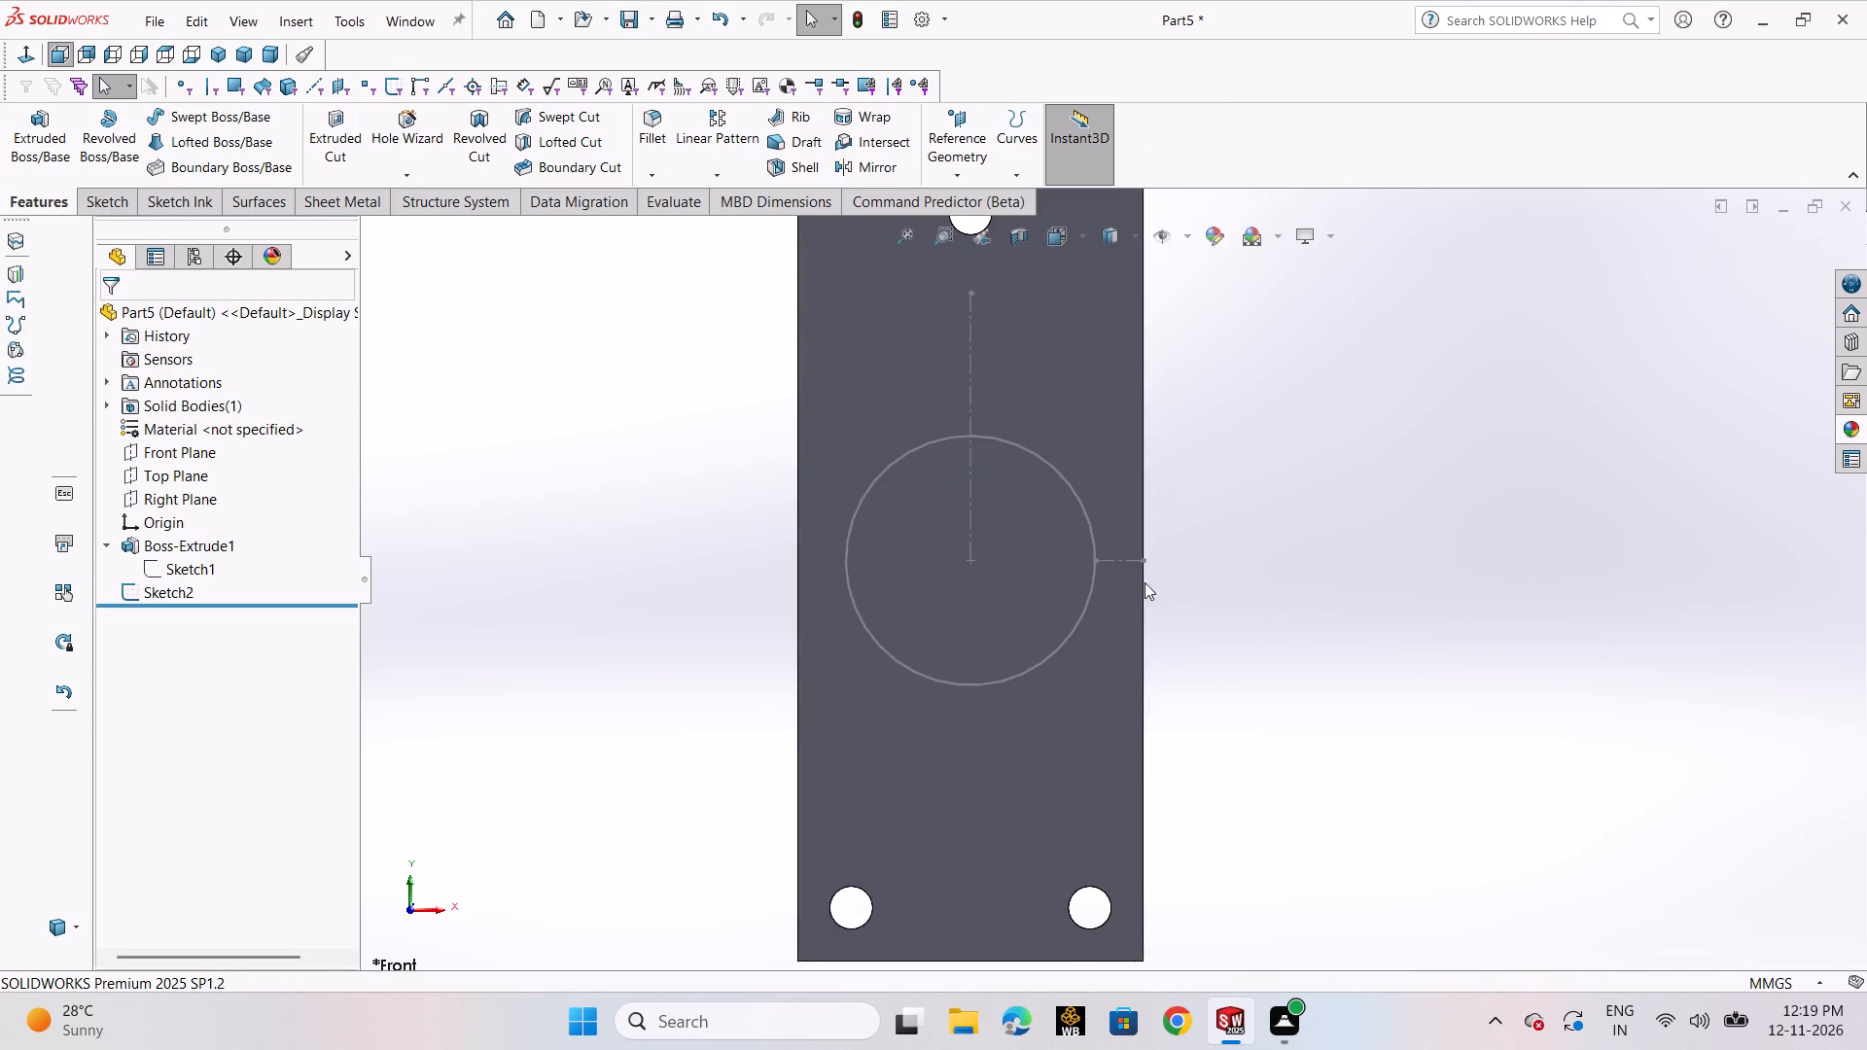
pyautogui.scroll(-9, 1139, 569)
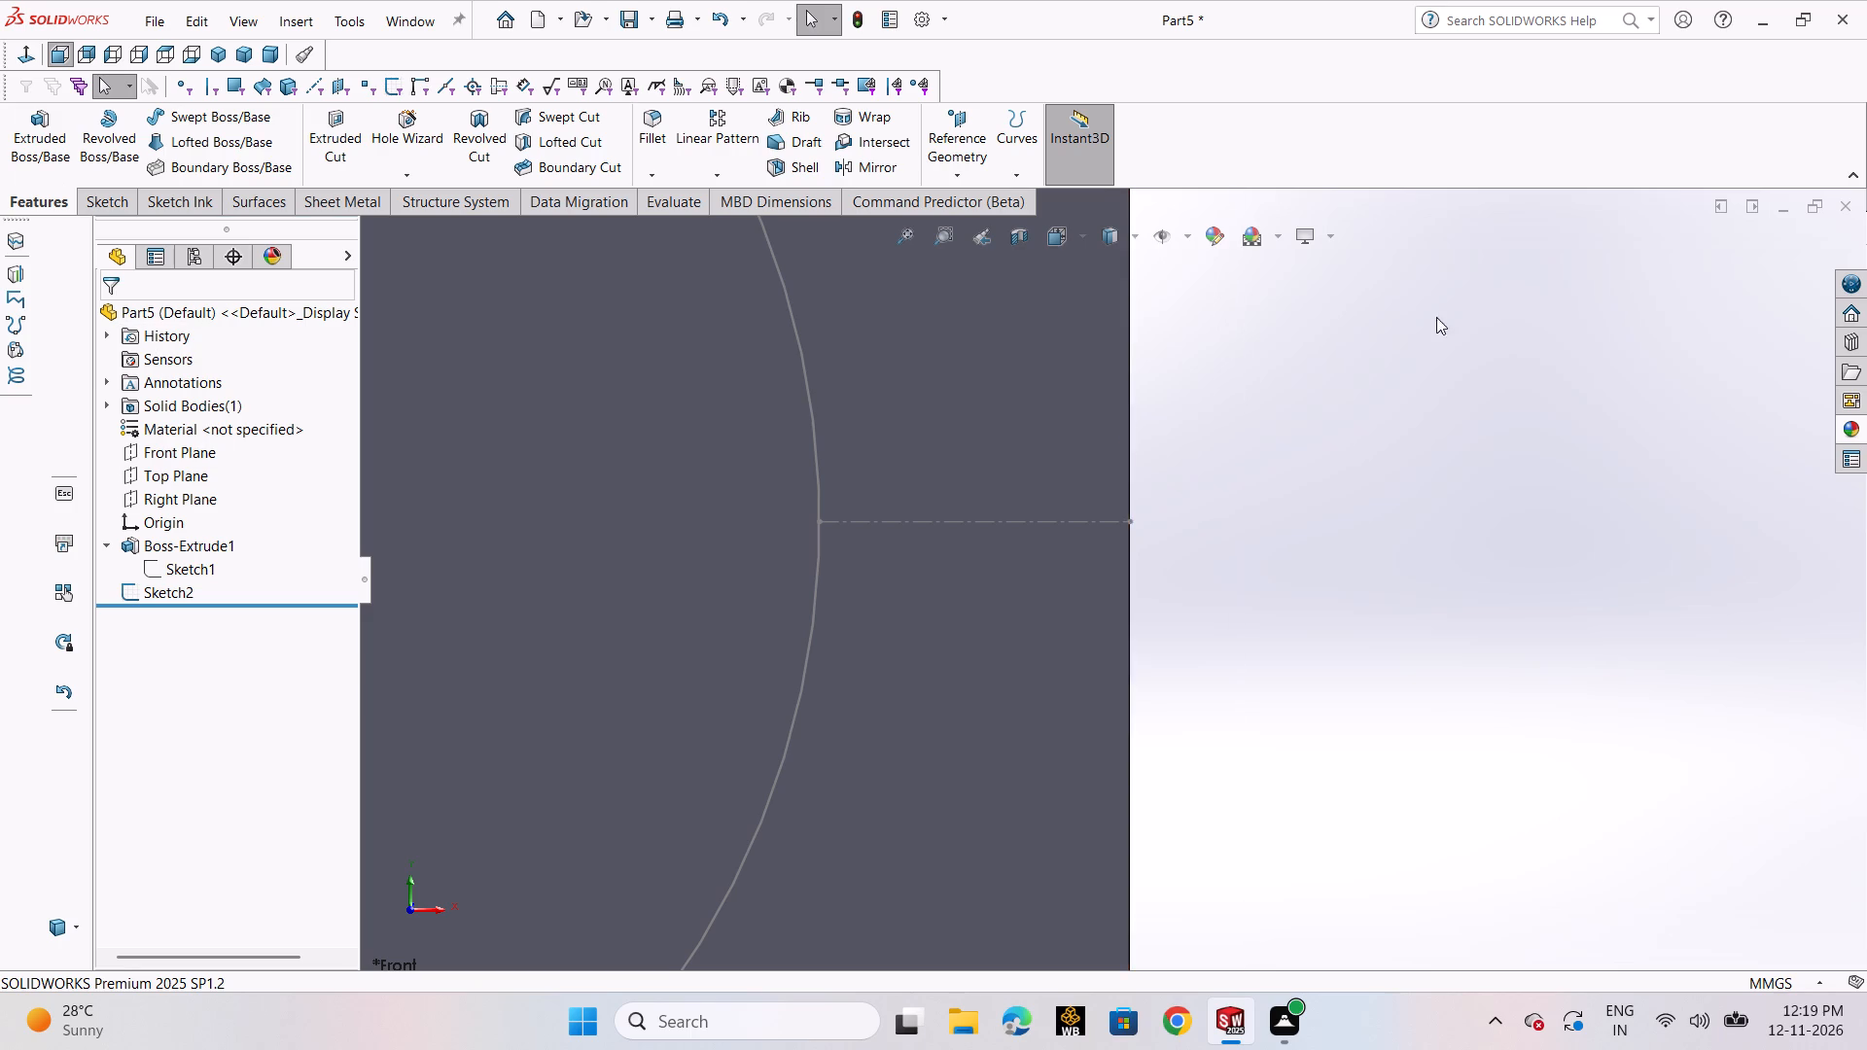
pyautogui.doubleClick(1029, 517)
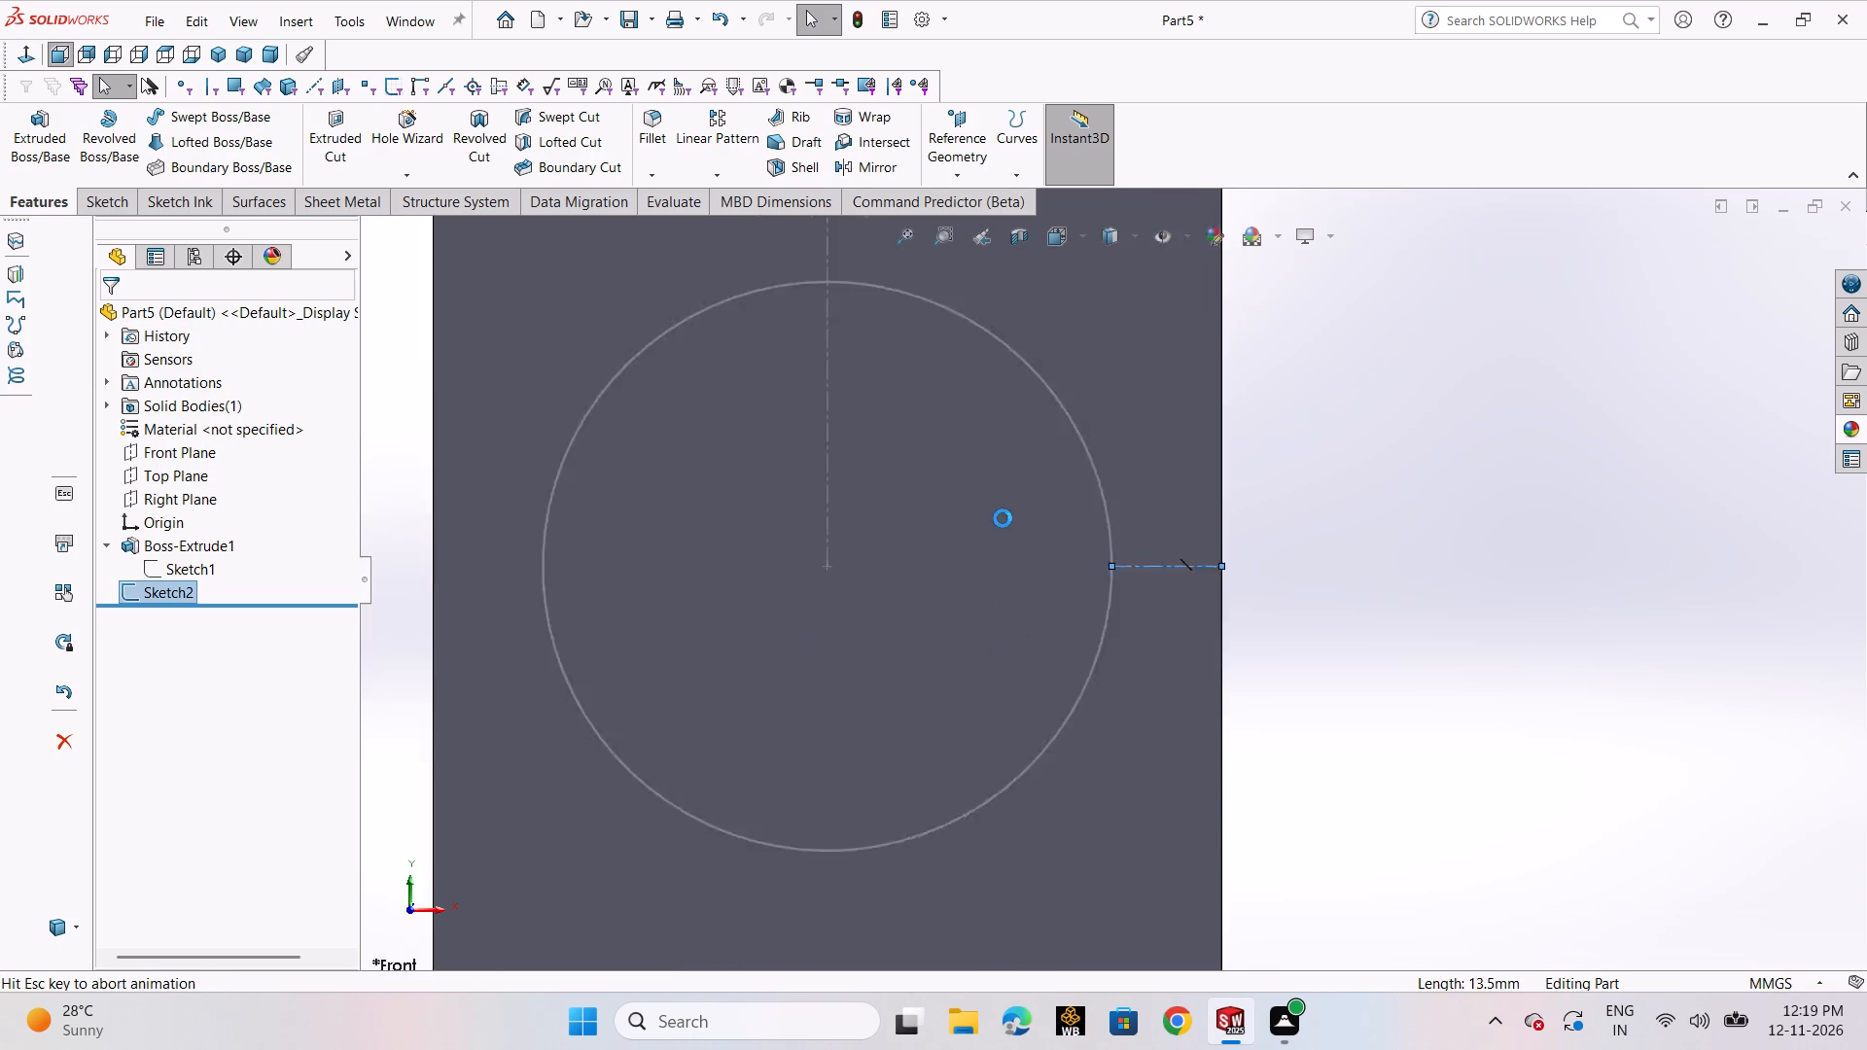
pyautogui.click(156, 124)
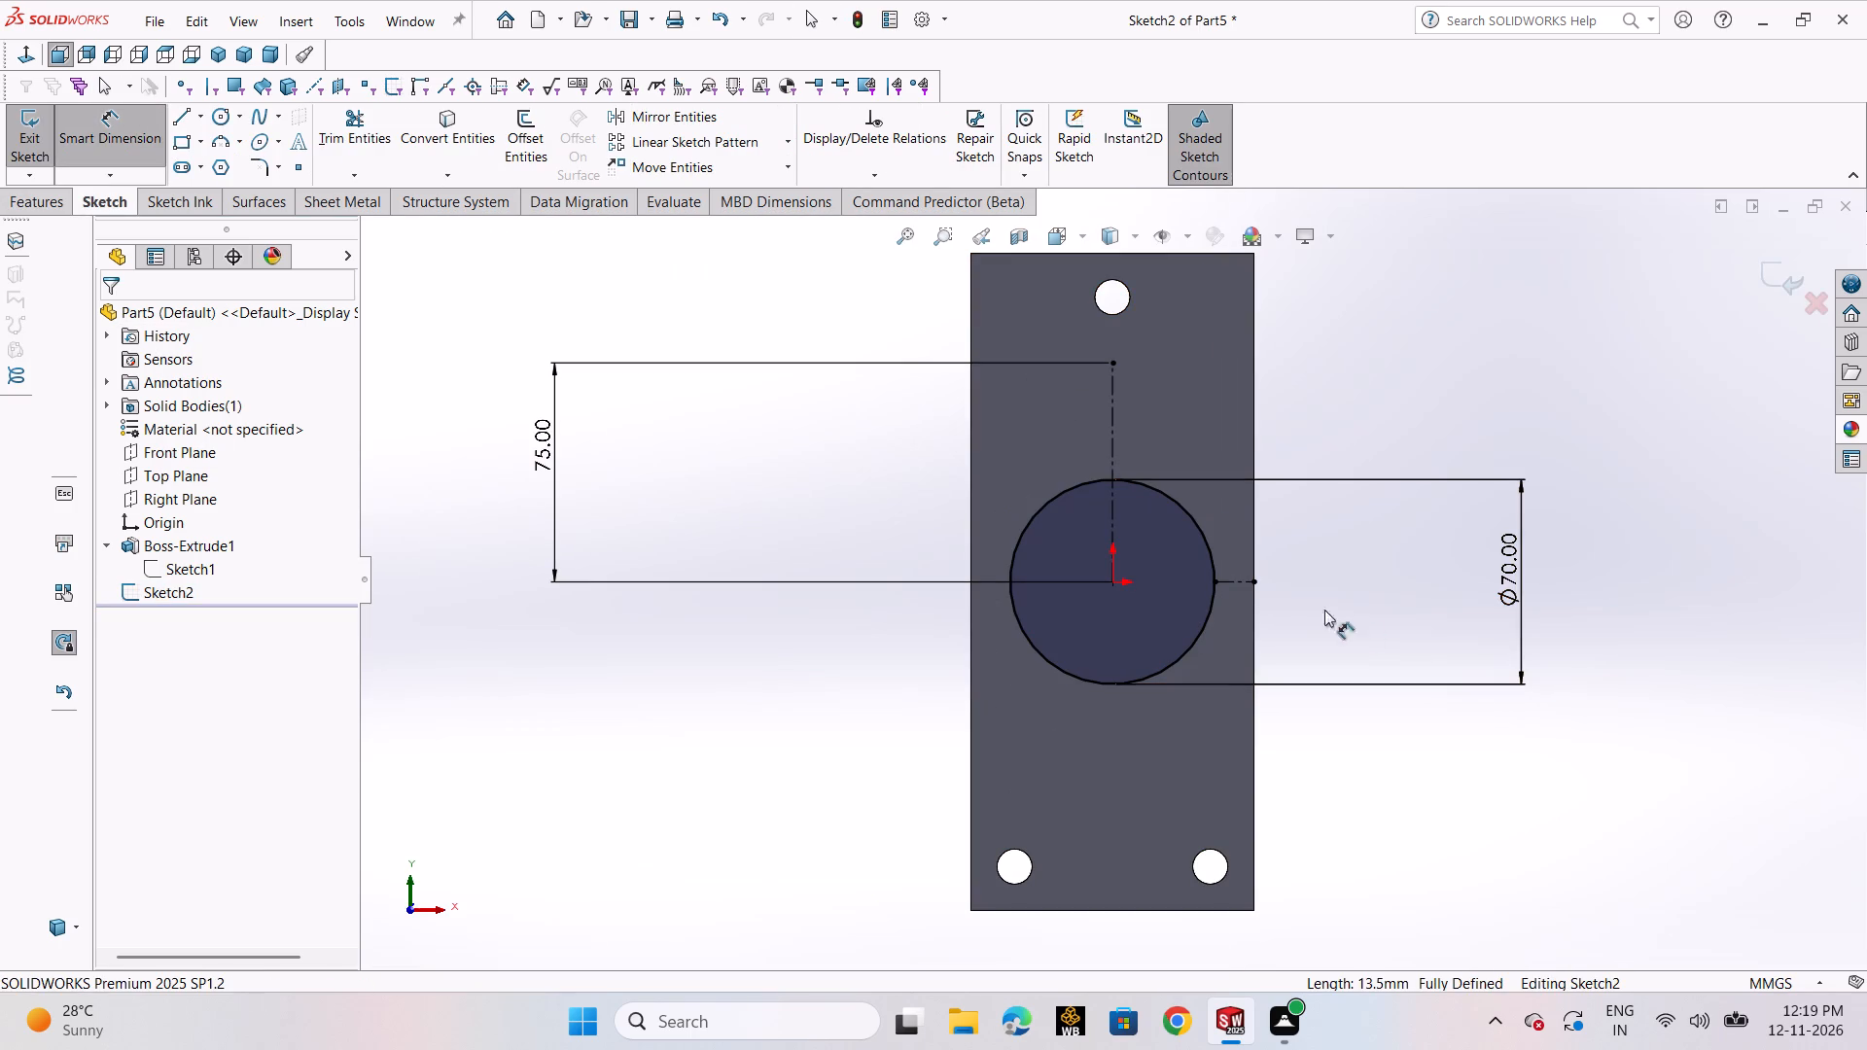
pyautogui.click(1237, 579)
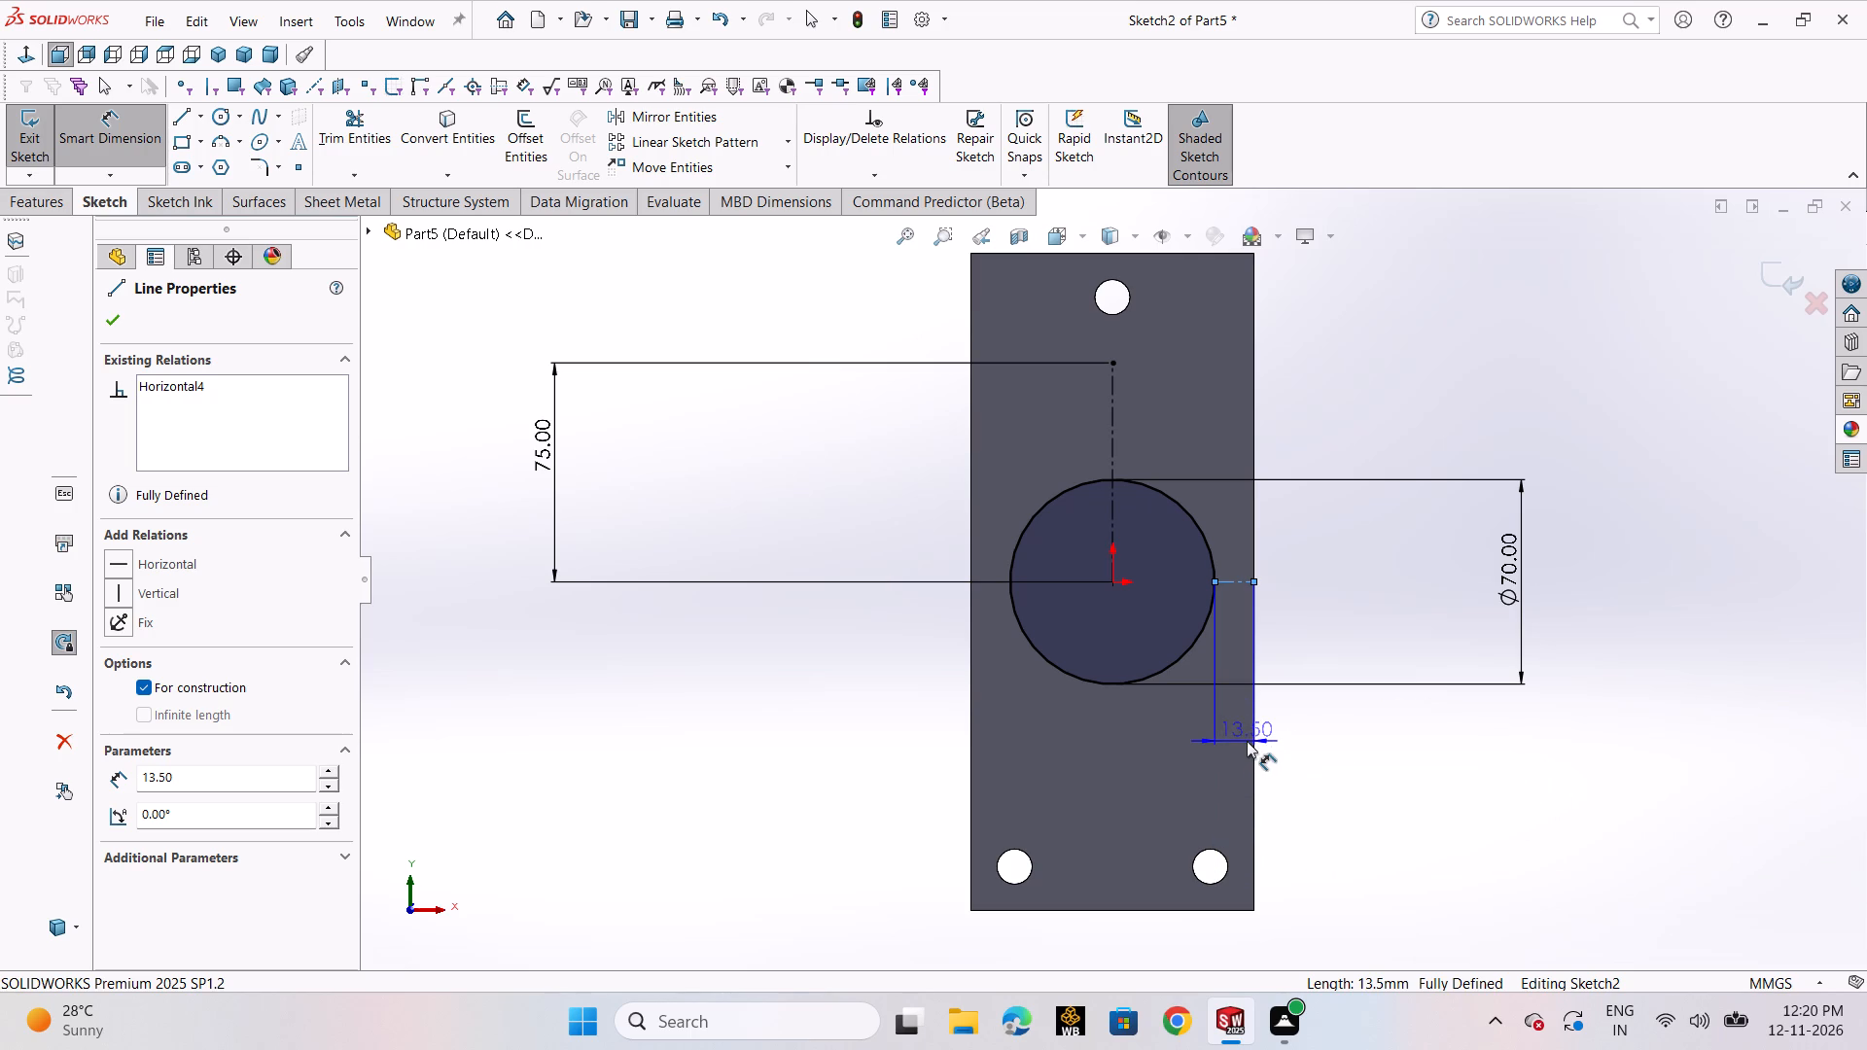
pyautogui.press('Escape')
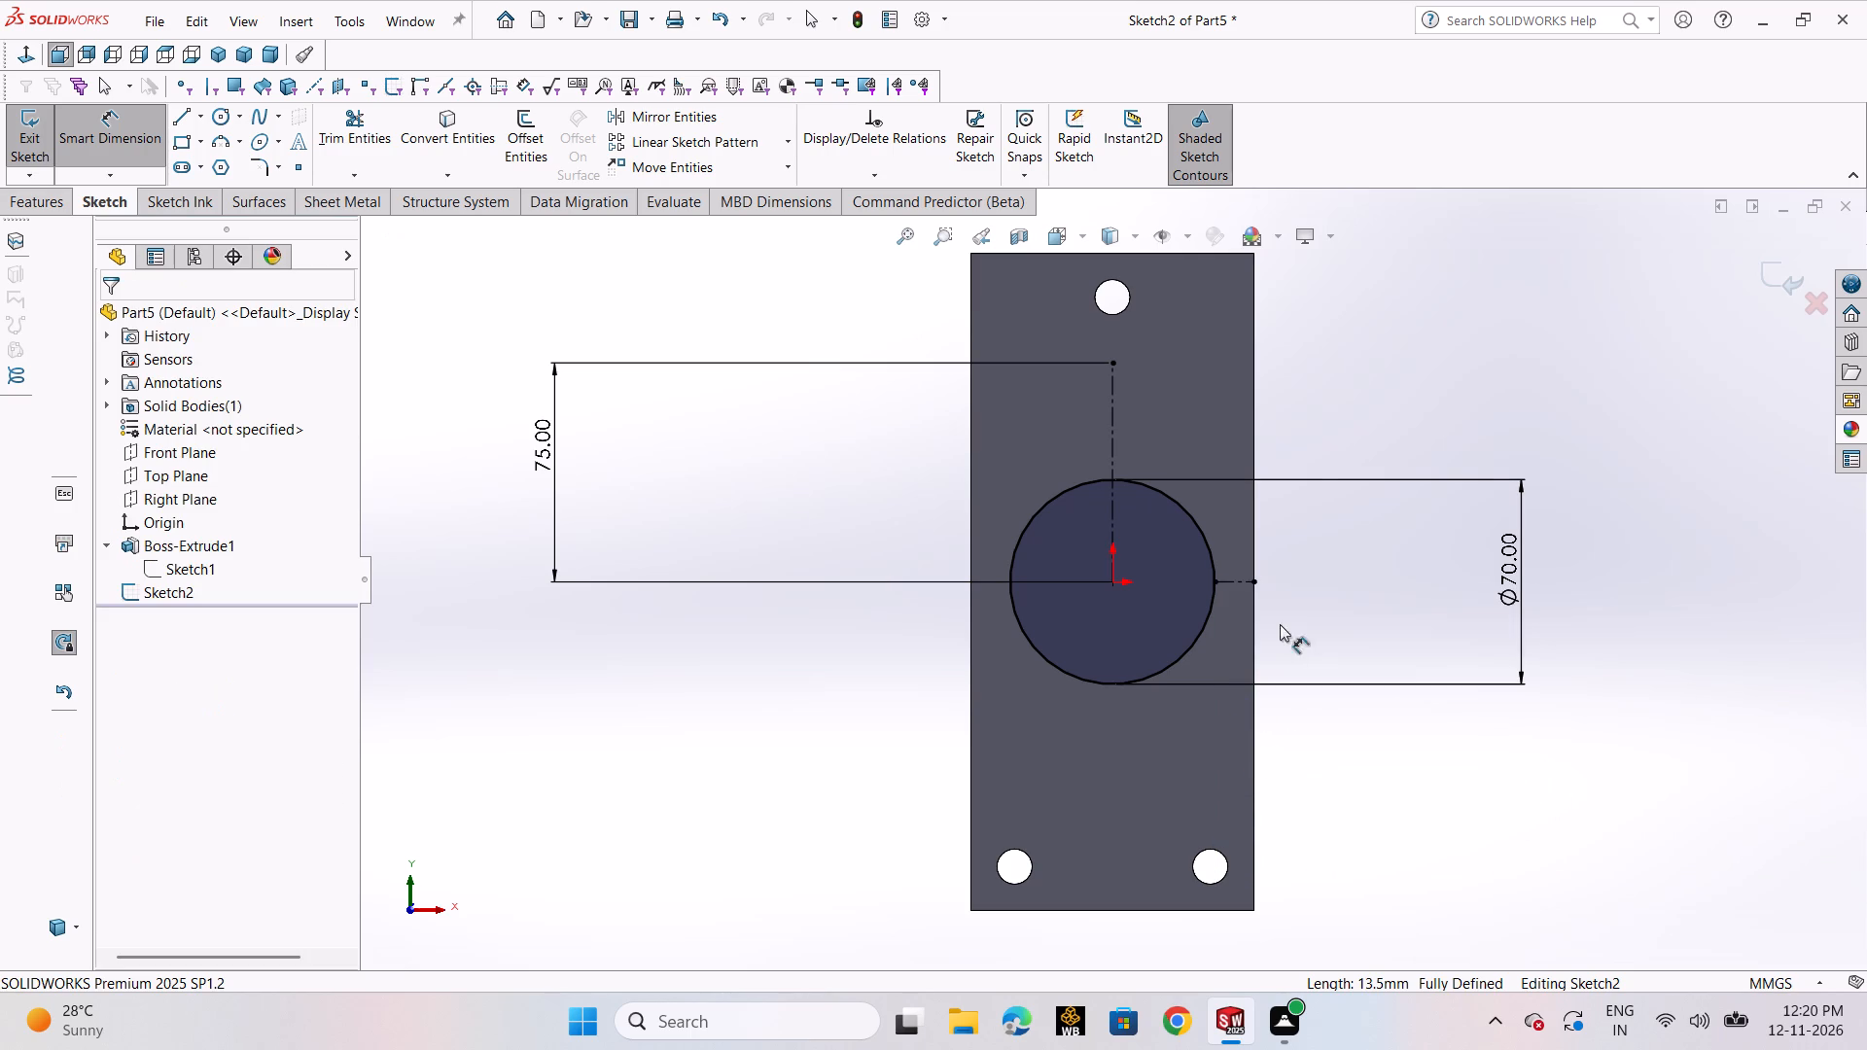
# Leave the circle's sketch and set the base plate's height to 127 mm.
pyautogui.click(209, 559)
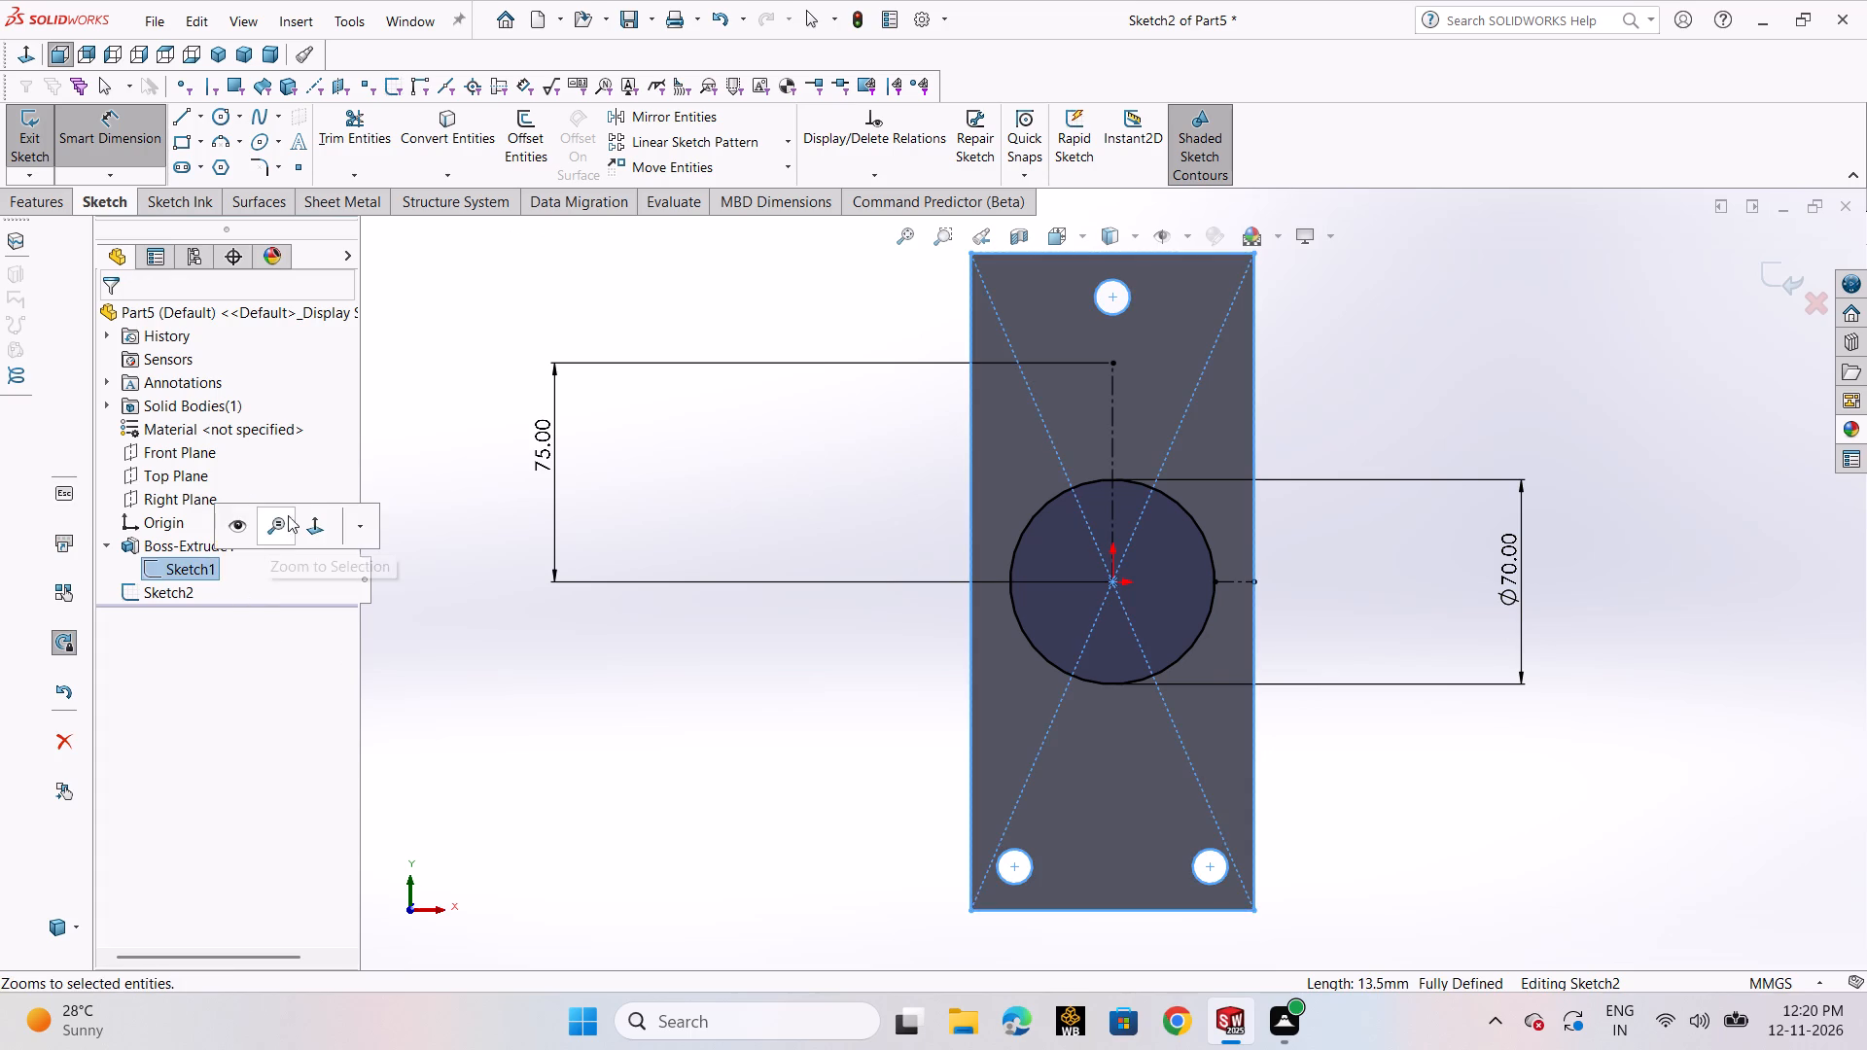
pyautogui.scroll(2, 1278, 542)
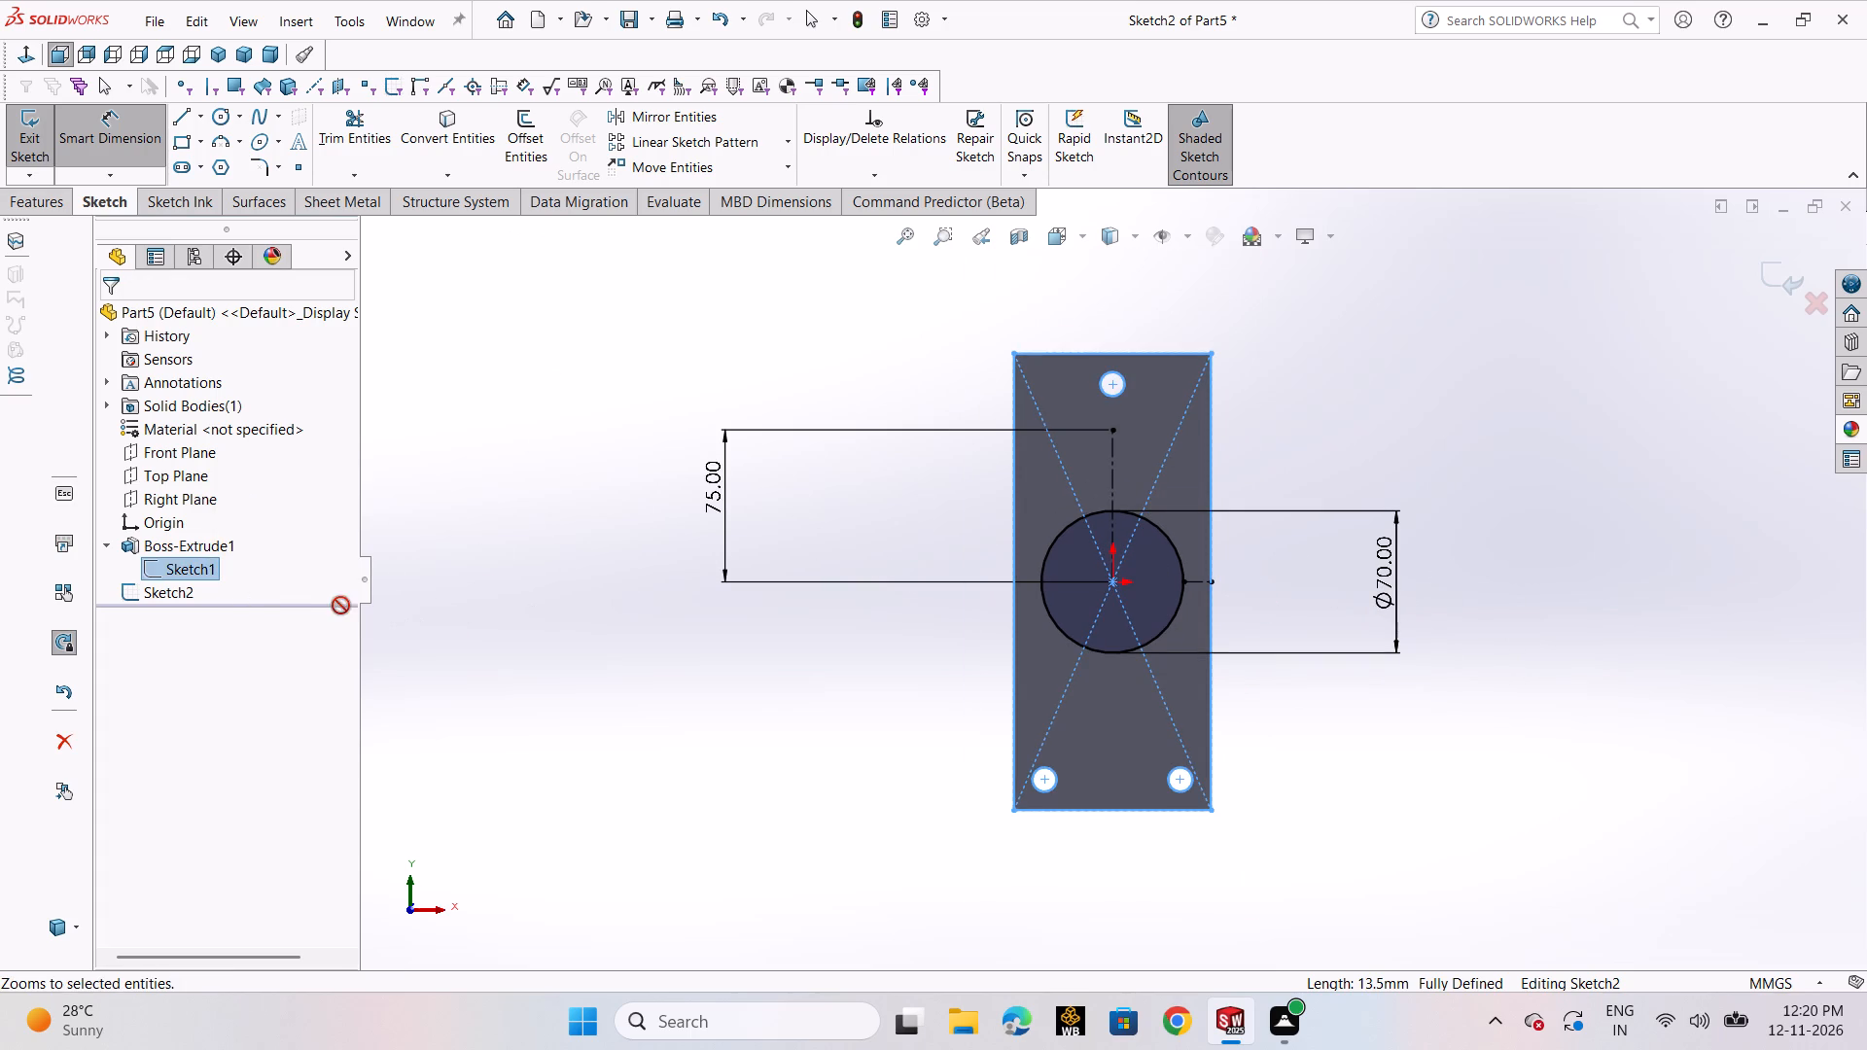
pyautogui.click(1779, 260)
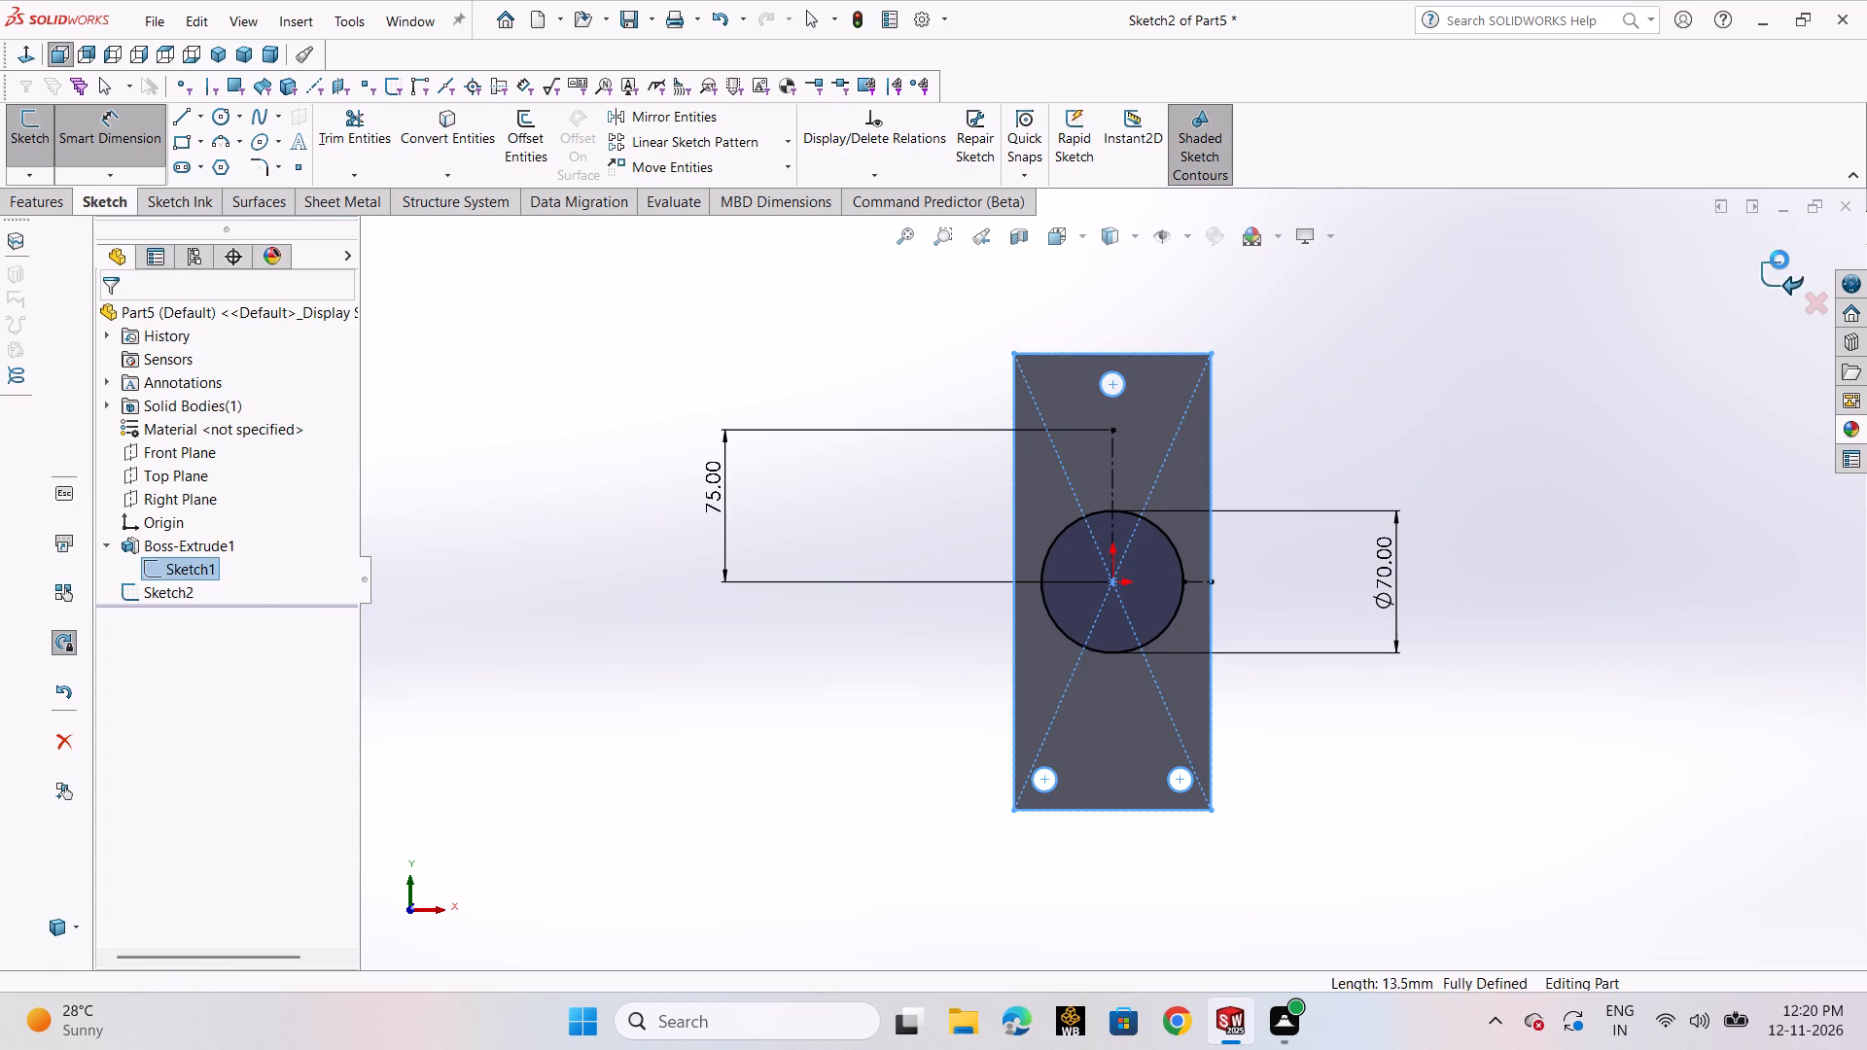
pyautogui.click(208, 567)
pyautogui.doubleClick(1227, 536)
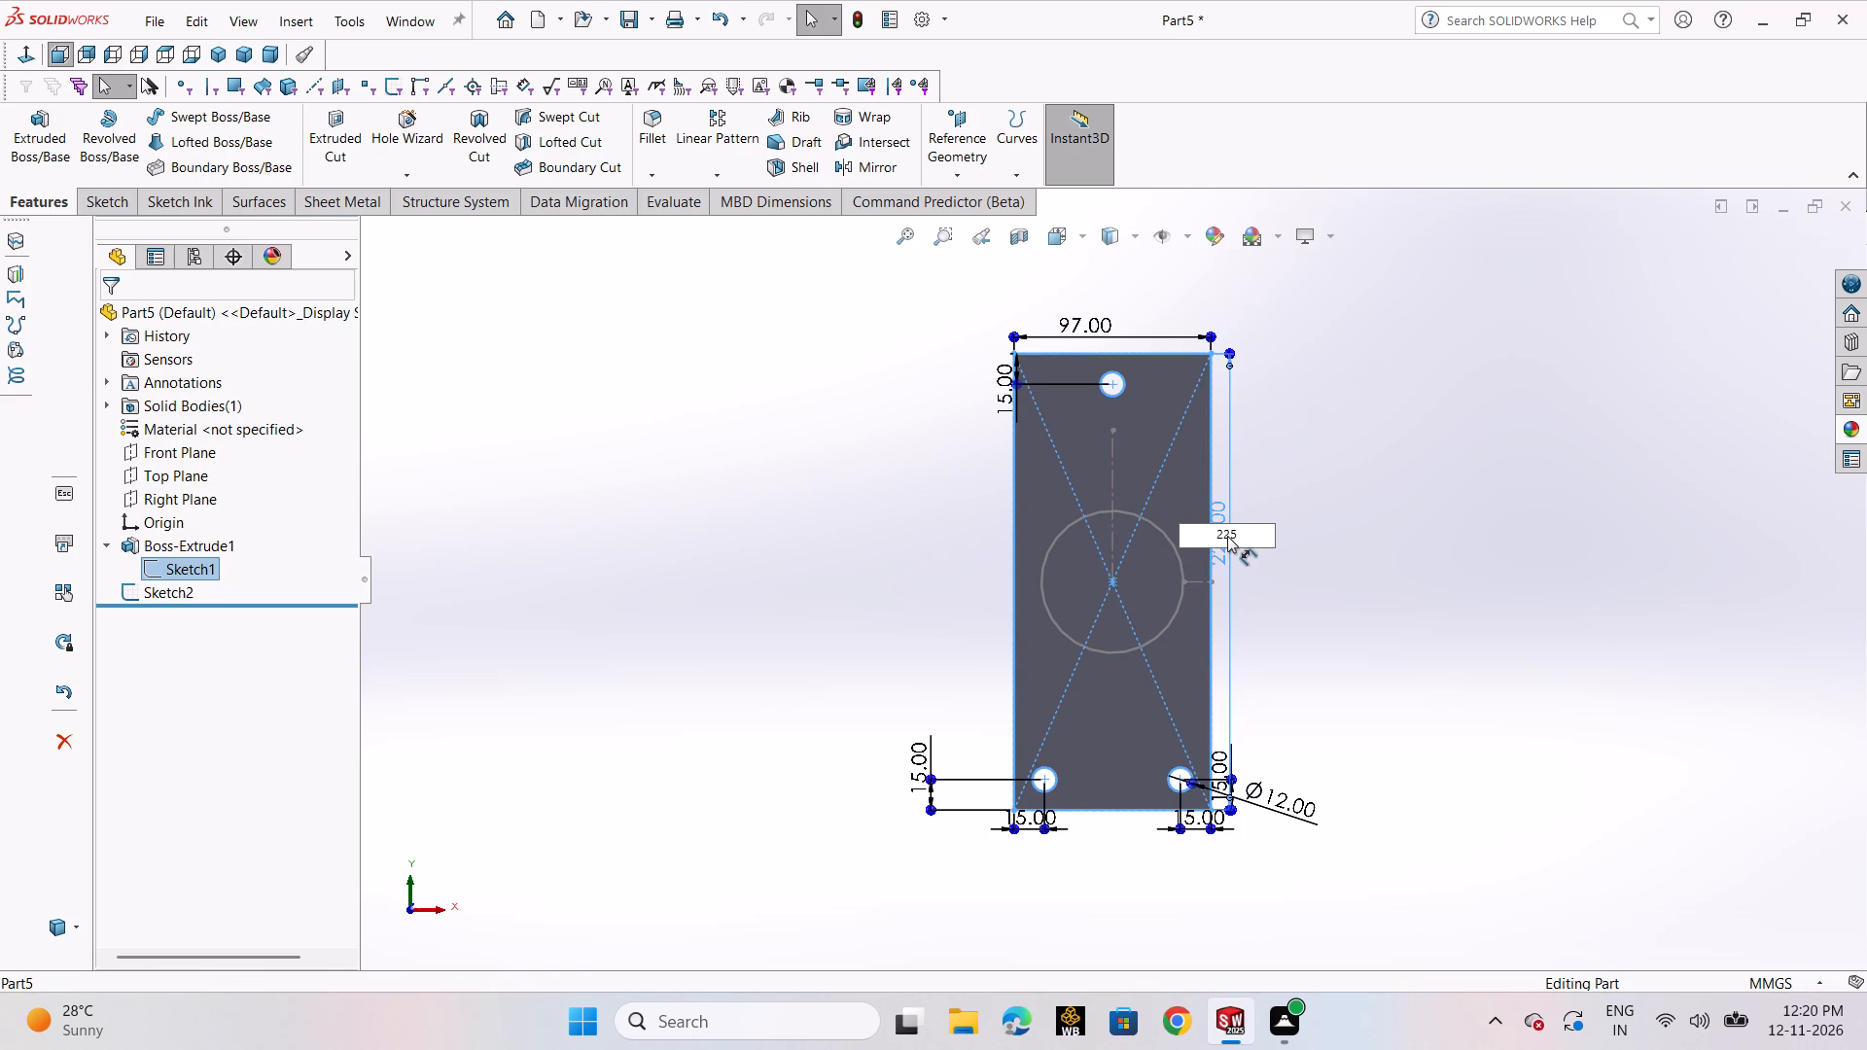
pyautogui.press('Right')
pyautogui.press('Right')
pyautogui.press('BackSpace')
pyautogui.press('BackSpace')
pyautogui.press('BackSpace')
pyautogui.write('127')
pyautogui.press('Return')
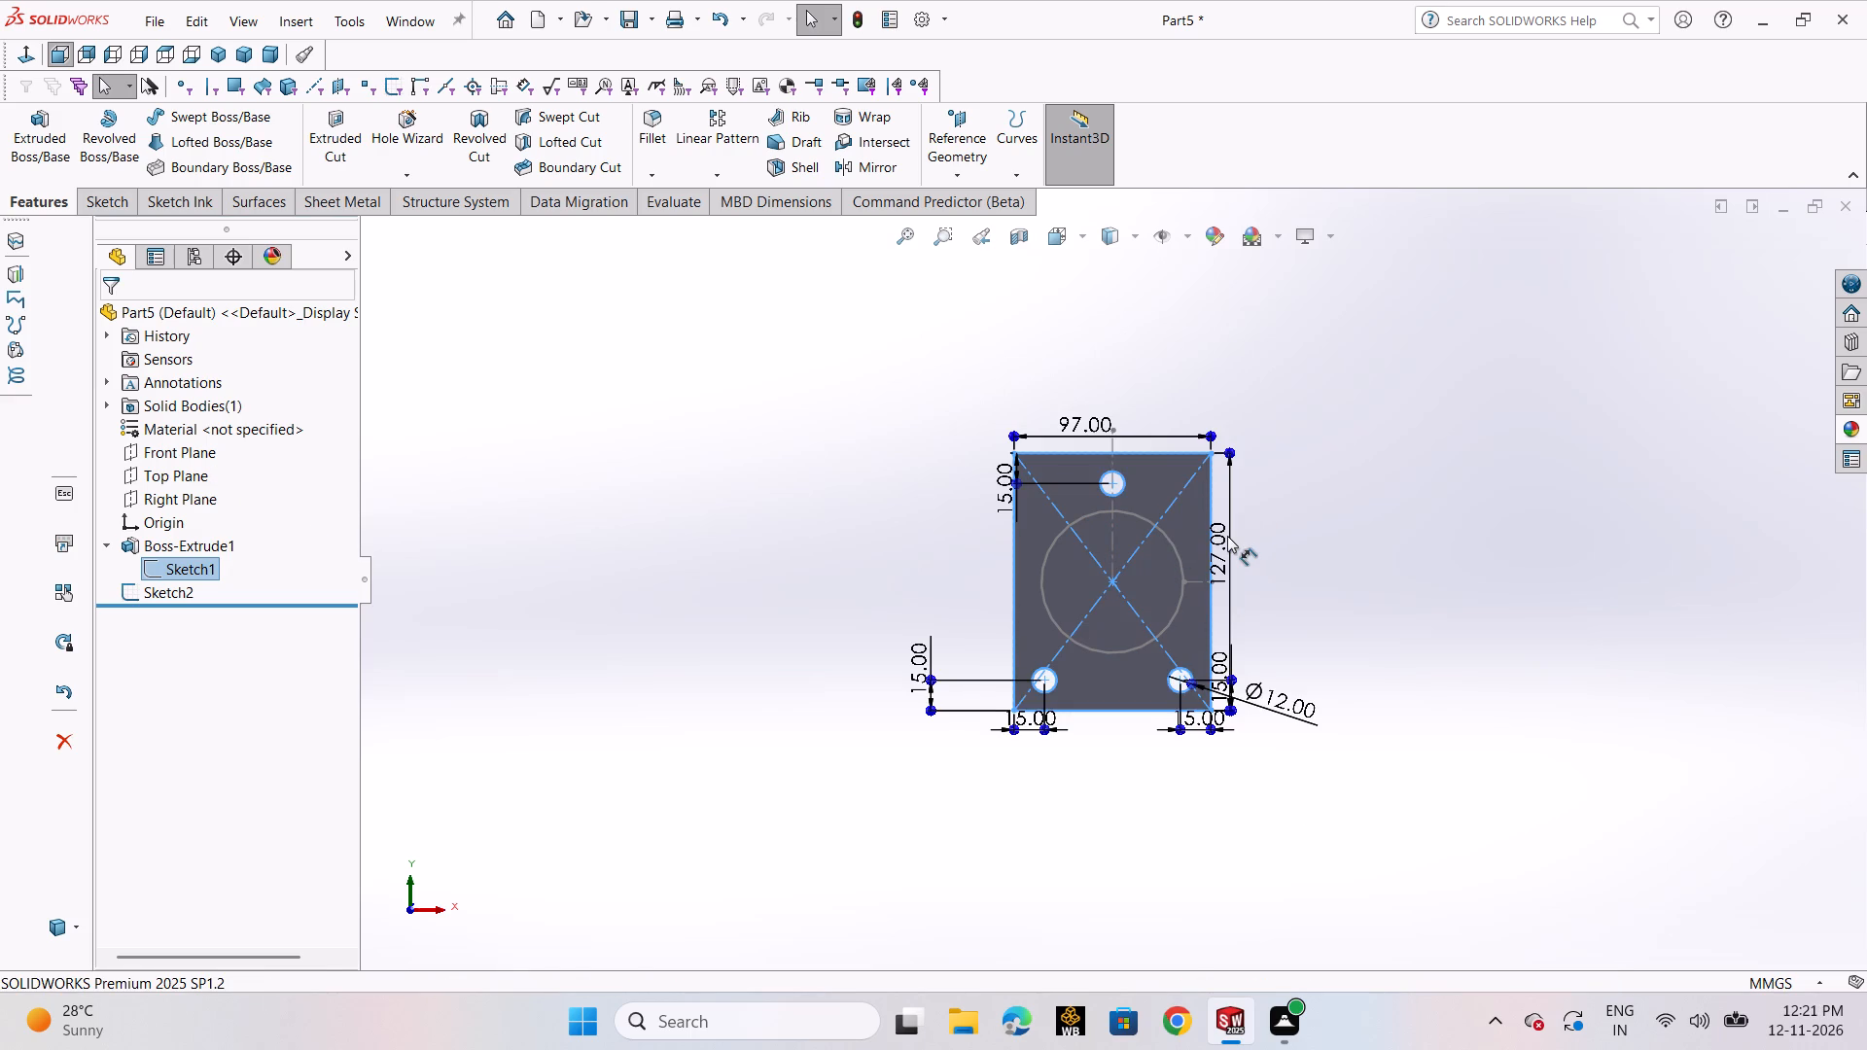
pyautogui.click(910, 549)
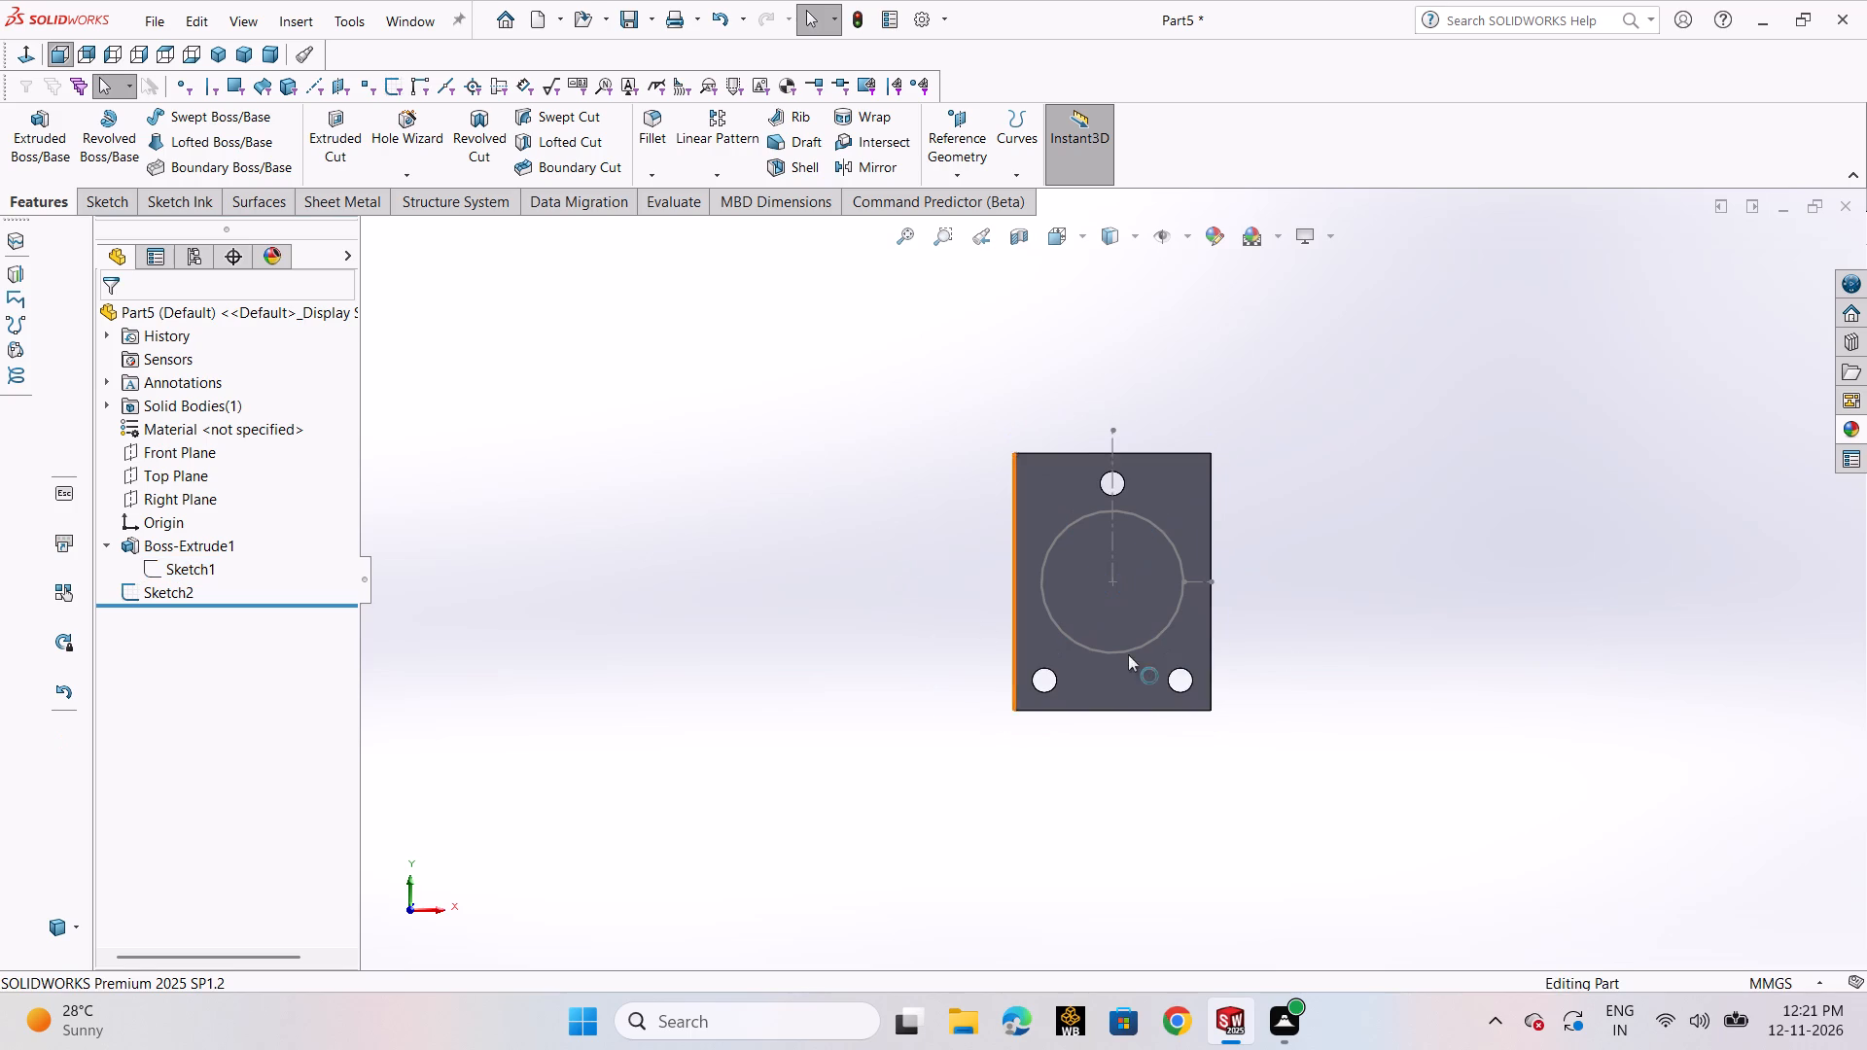
# Reopen the circle's sketch and recheck the length of the horizontal centerline beside the circle.
pyautogui.scroll(-2, 1269, 625)
pyautogui.scroll(-2, 1116, 411)
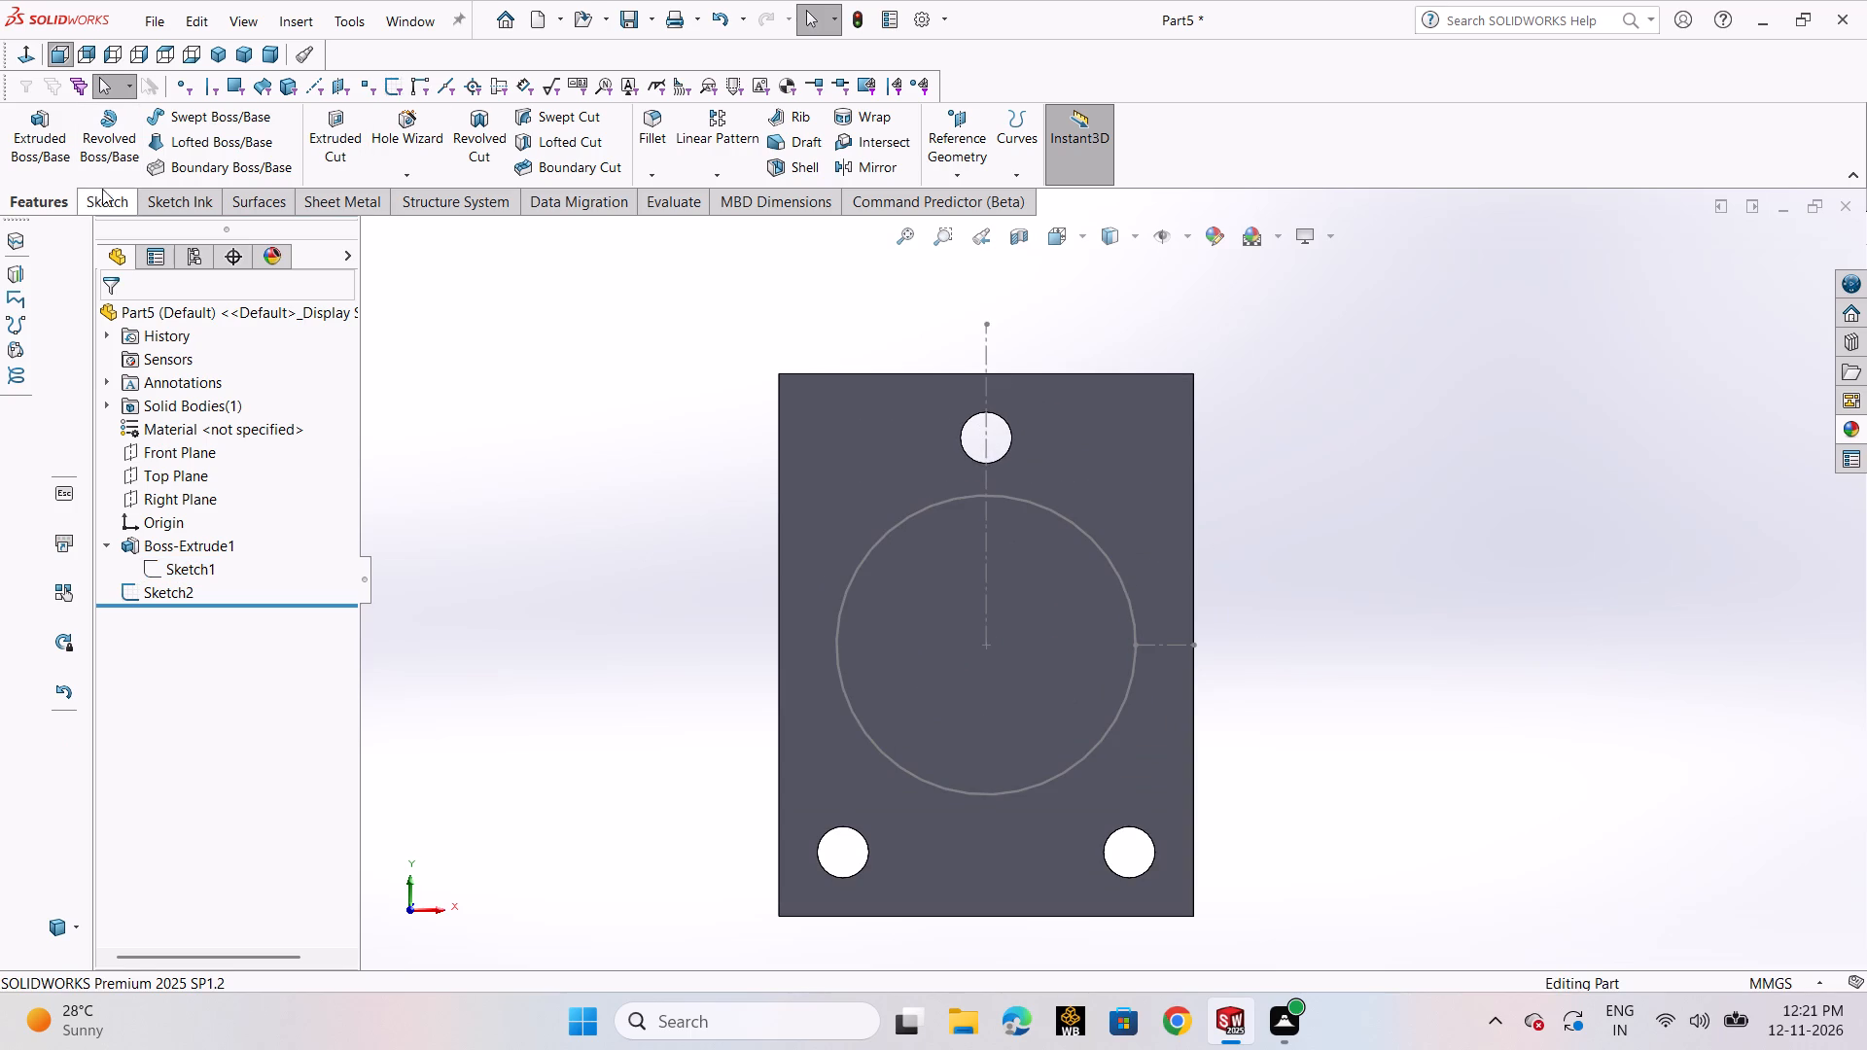
pyautogui.doubleClick(1156, 642)
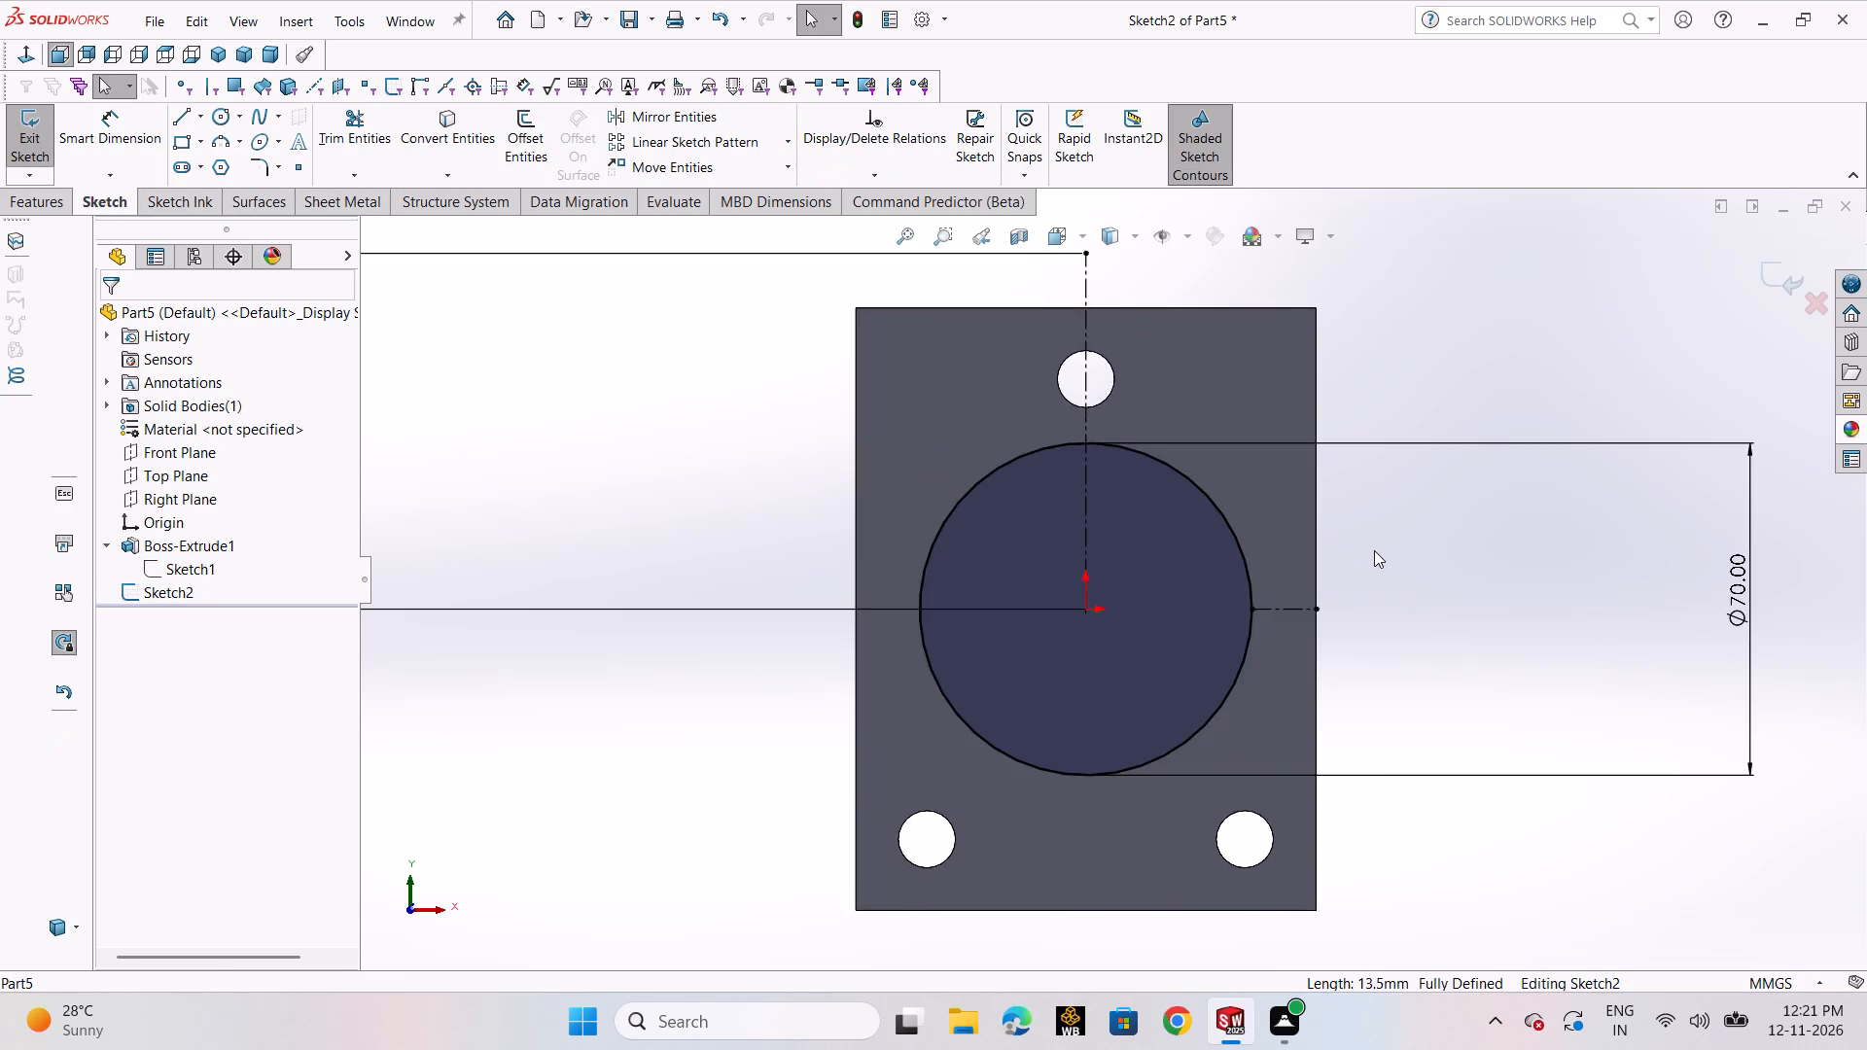
pyautogui.scroll(1, 1375, 550)
pyautogui.click(124, 150)
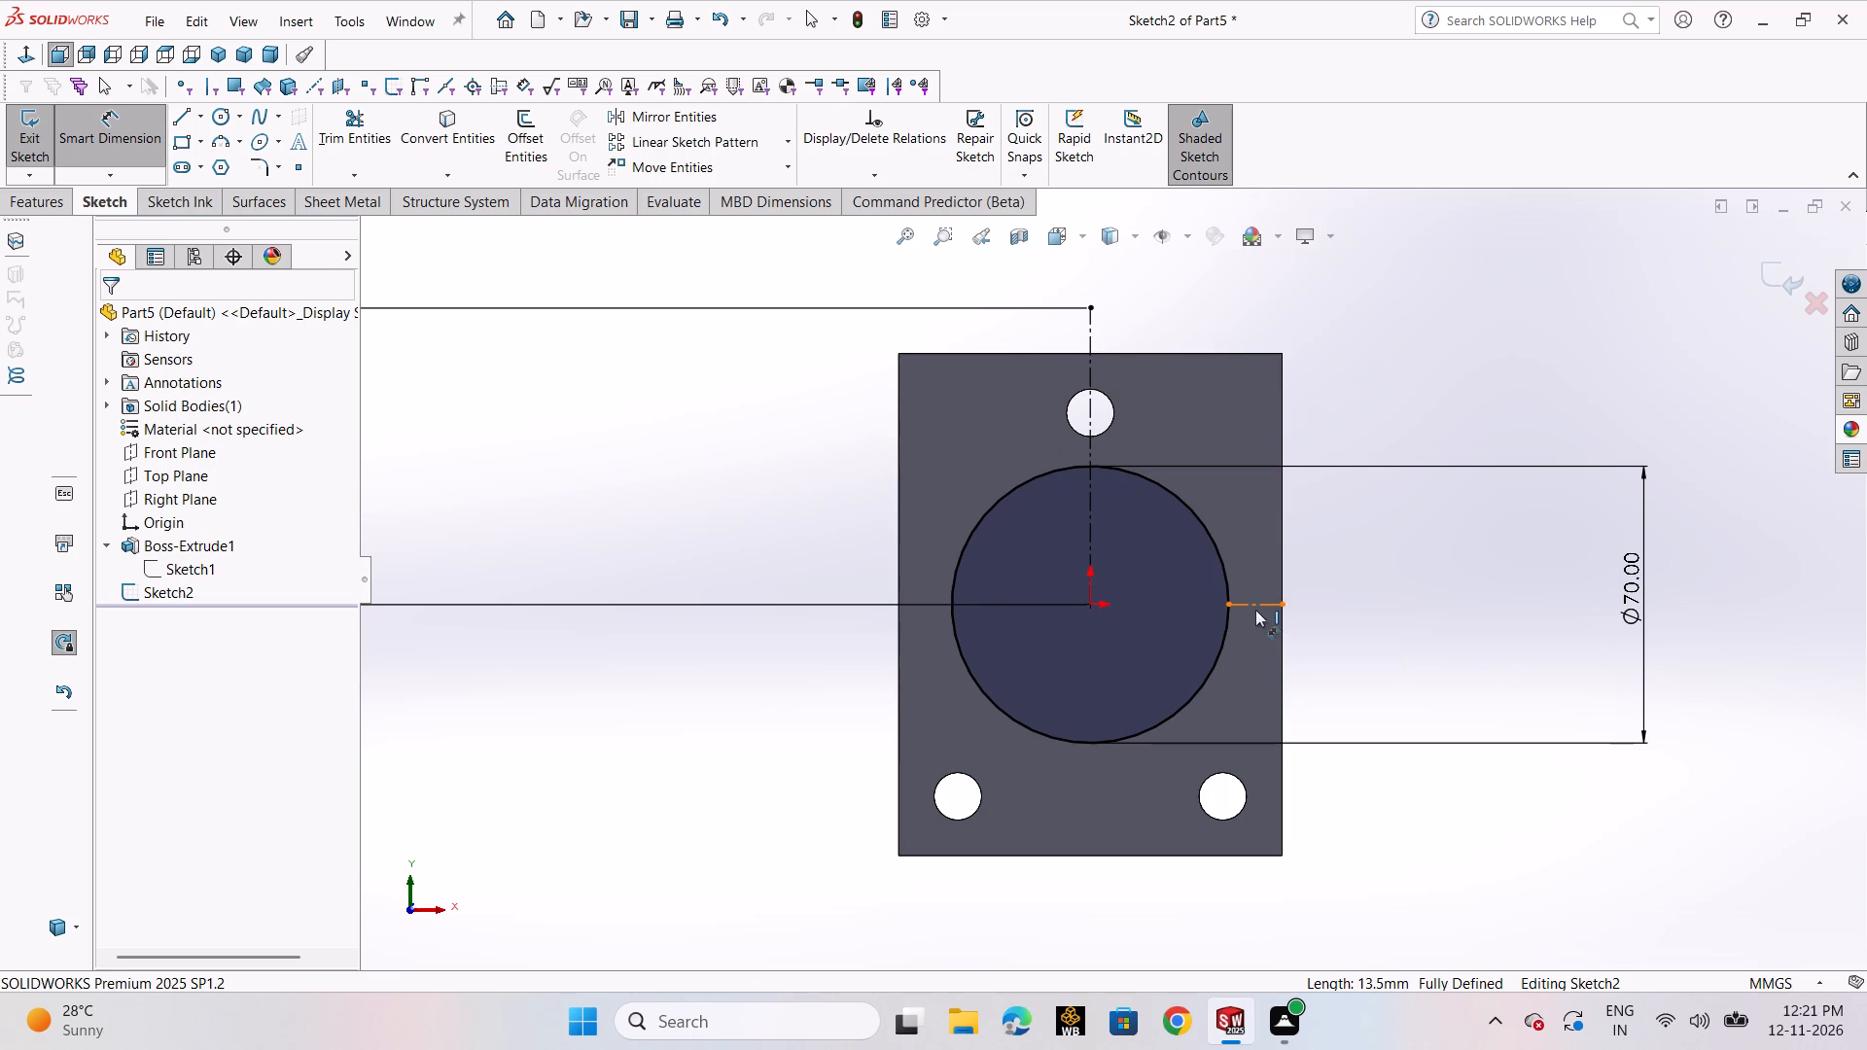
pyautogui.click(1255, 608)
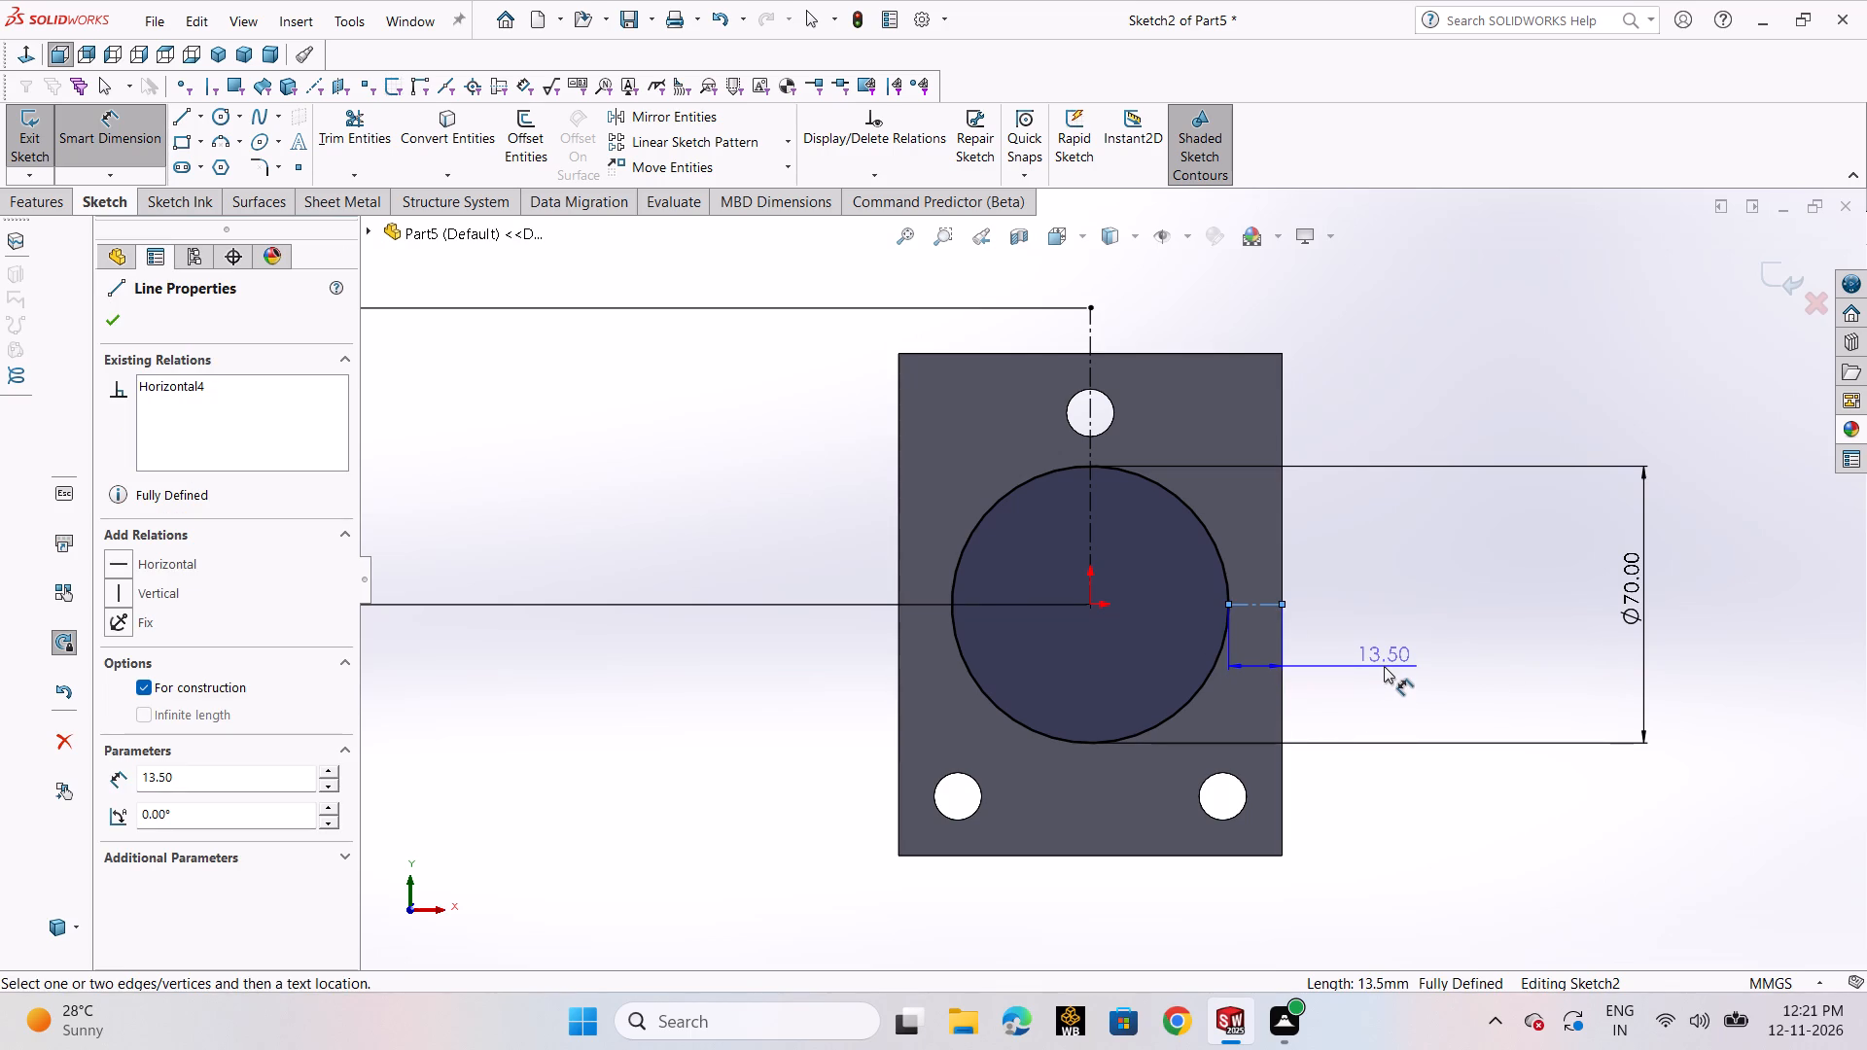
pyautogui.press('Escape')
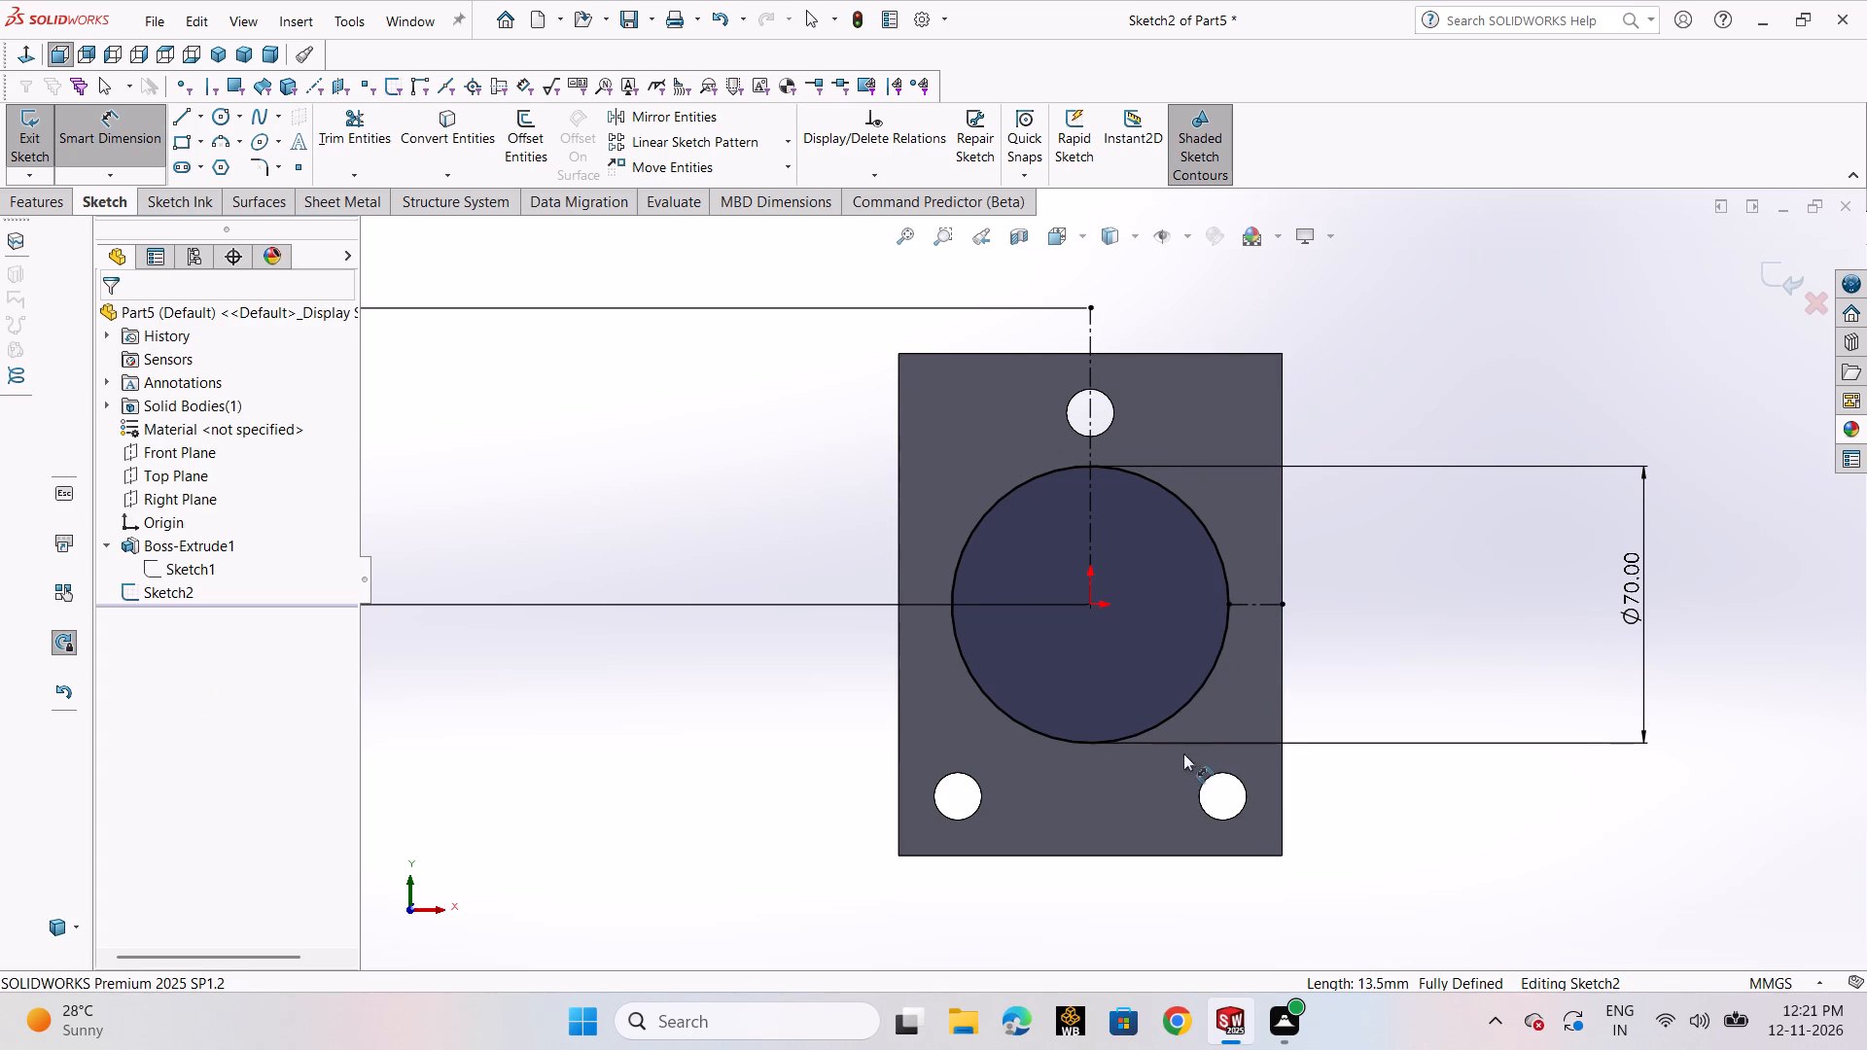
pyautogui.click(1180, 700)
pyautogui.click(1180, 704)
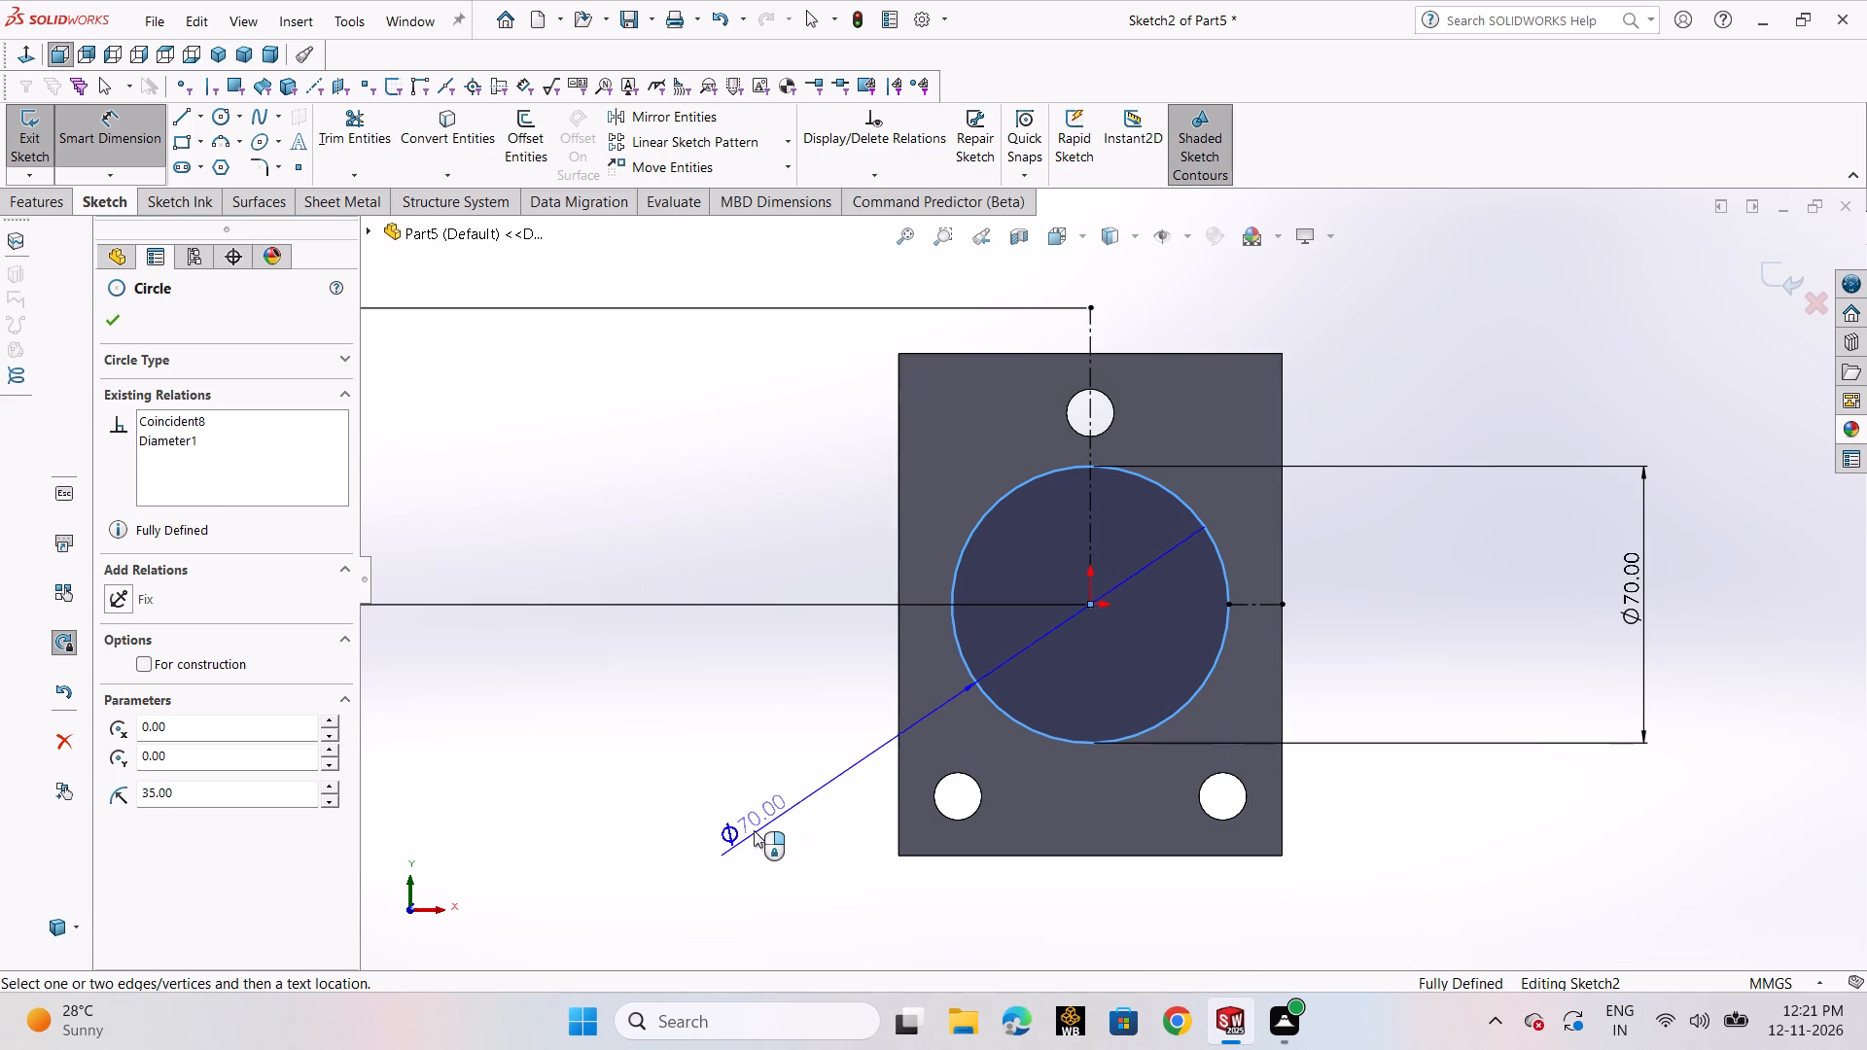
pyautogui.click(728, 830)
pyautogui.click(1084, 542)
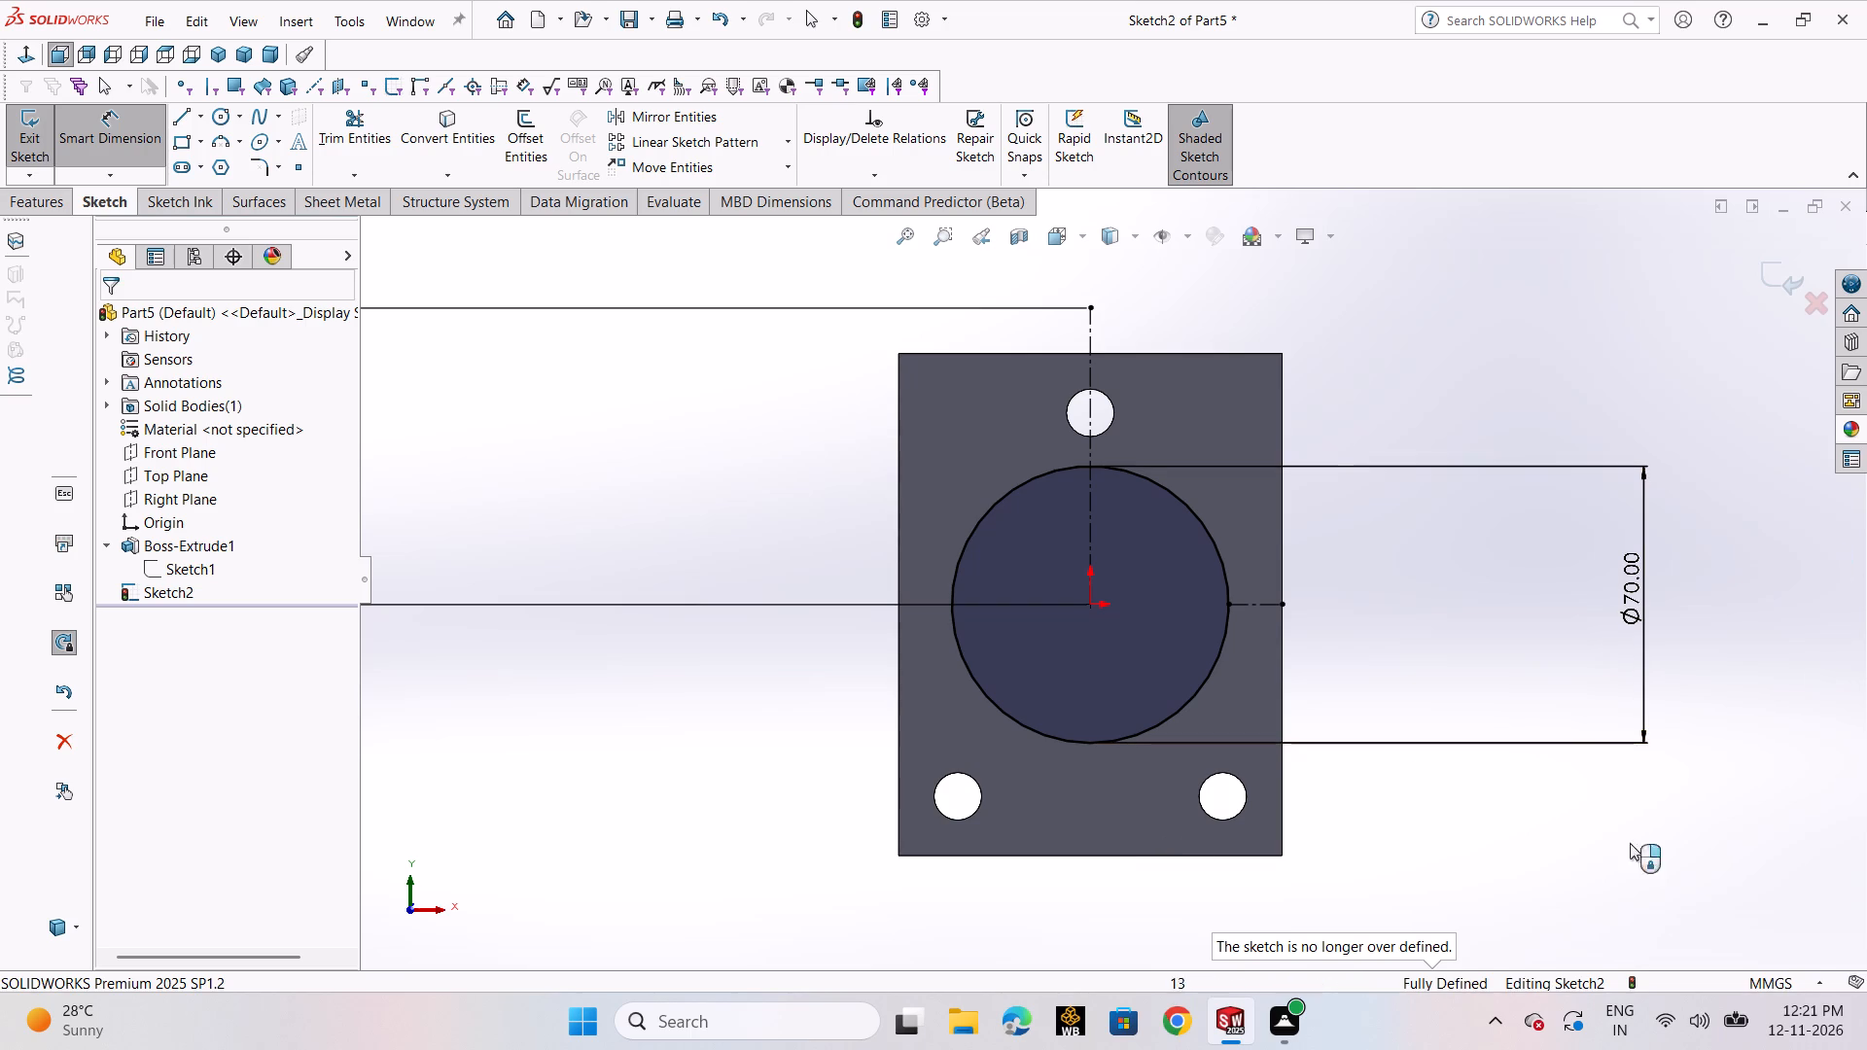
# Leave the circle's sketch and delete the plate's extrusion together with the central 70 mm circle's sketch.
pyautogui.click(1777, 274)
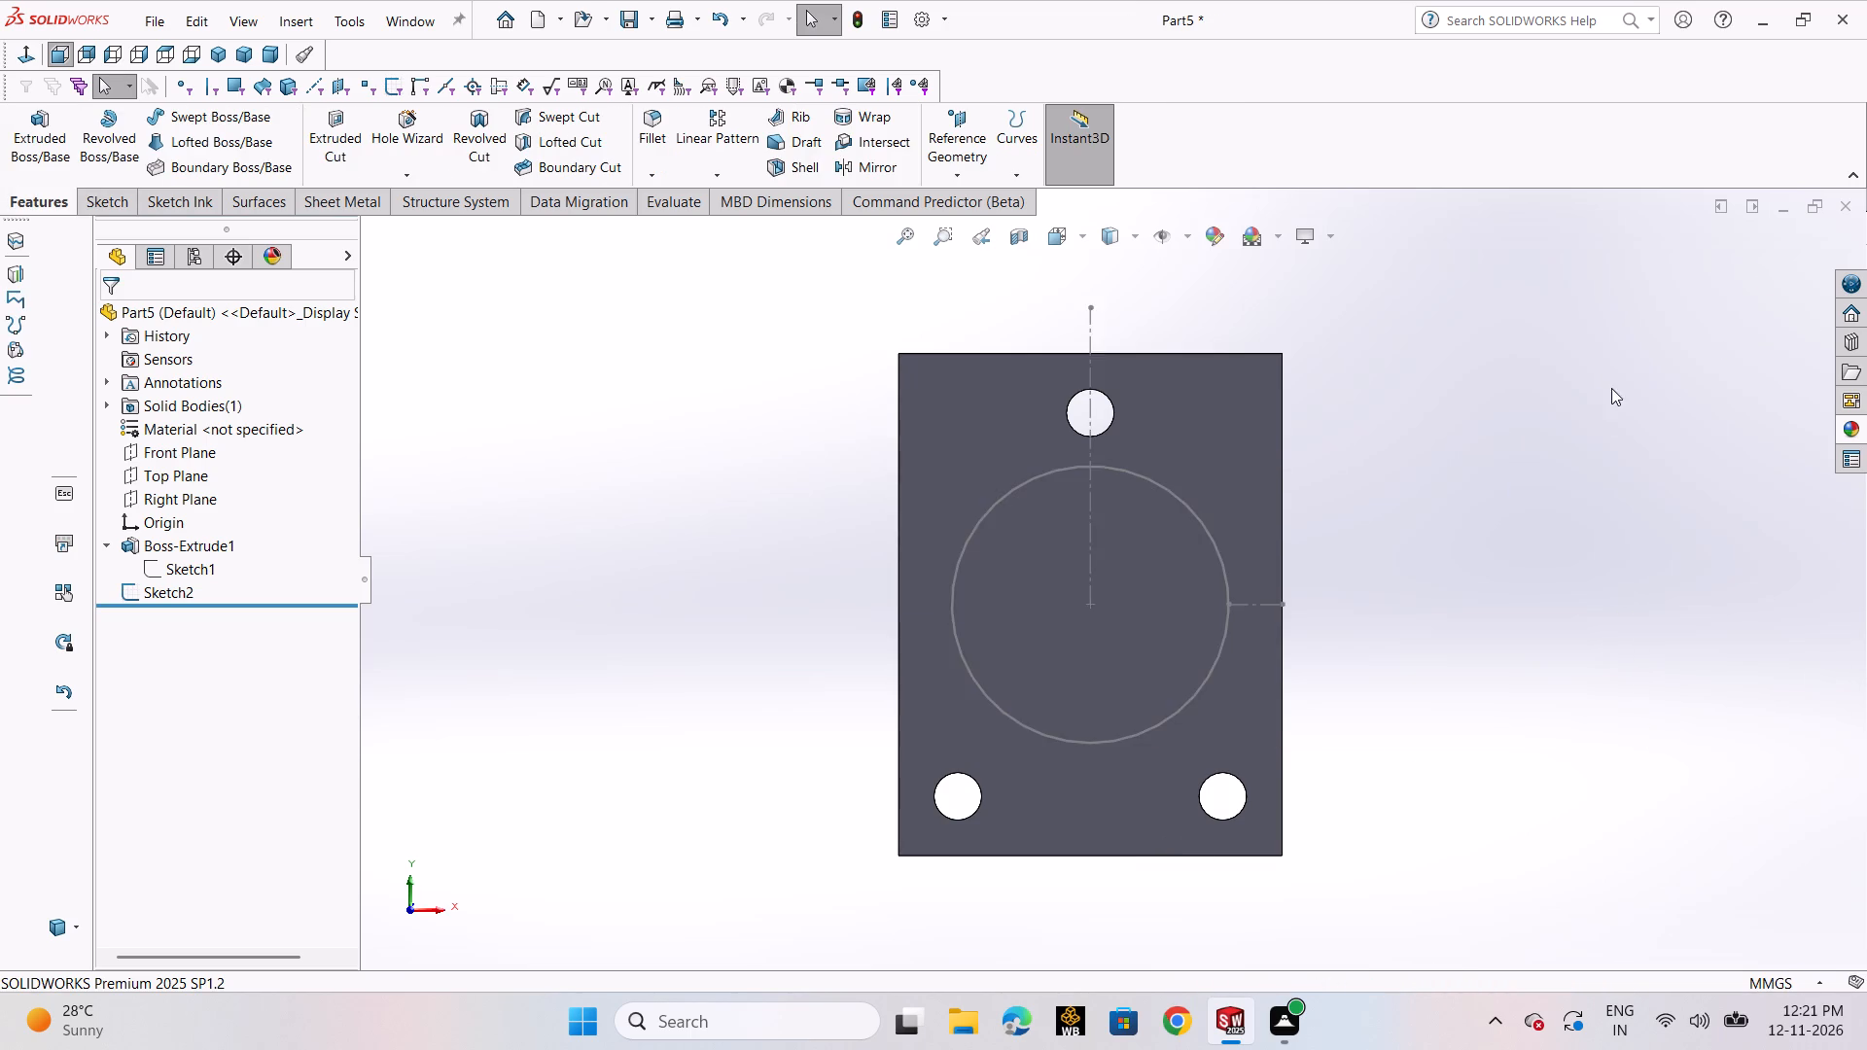
pyautogui.scroll(1, 1467, 402)
pyautogui.scroll(-2, 1463, 402)
pyautogui.moveTo(298, 595); pyautogui.dragTo(209, 535)
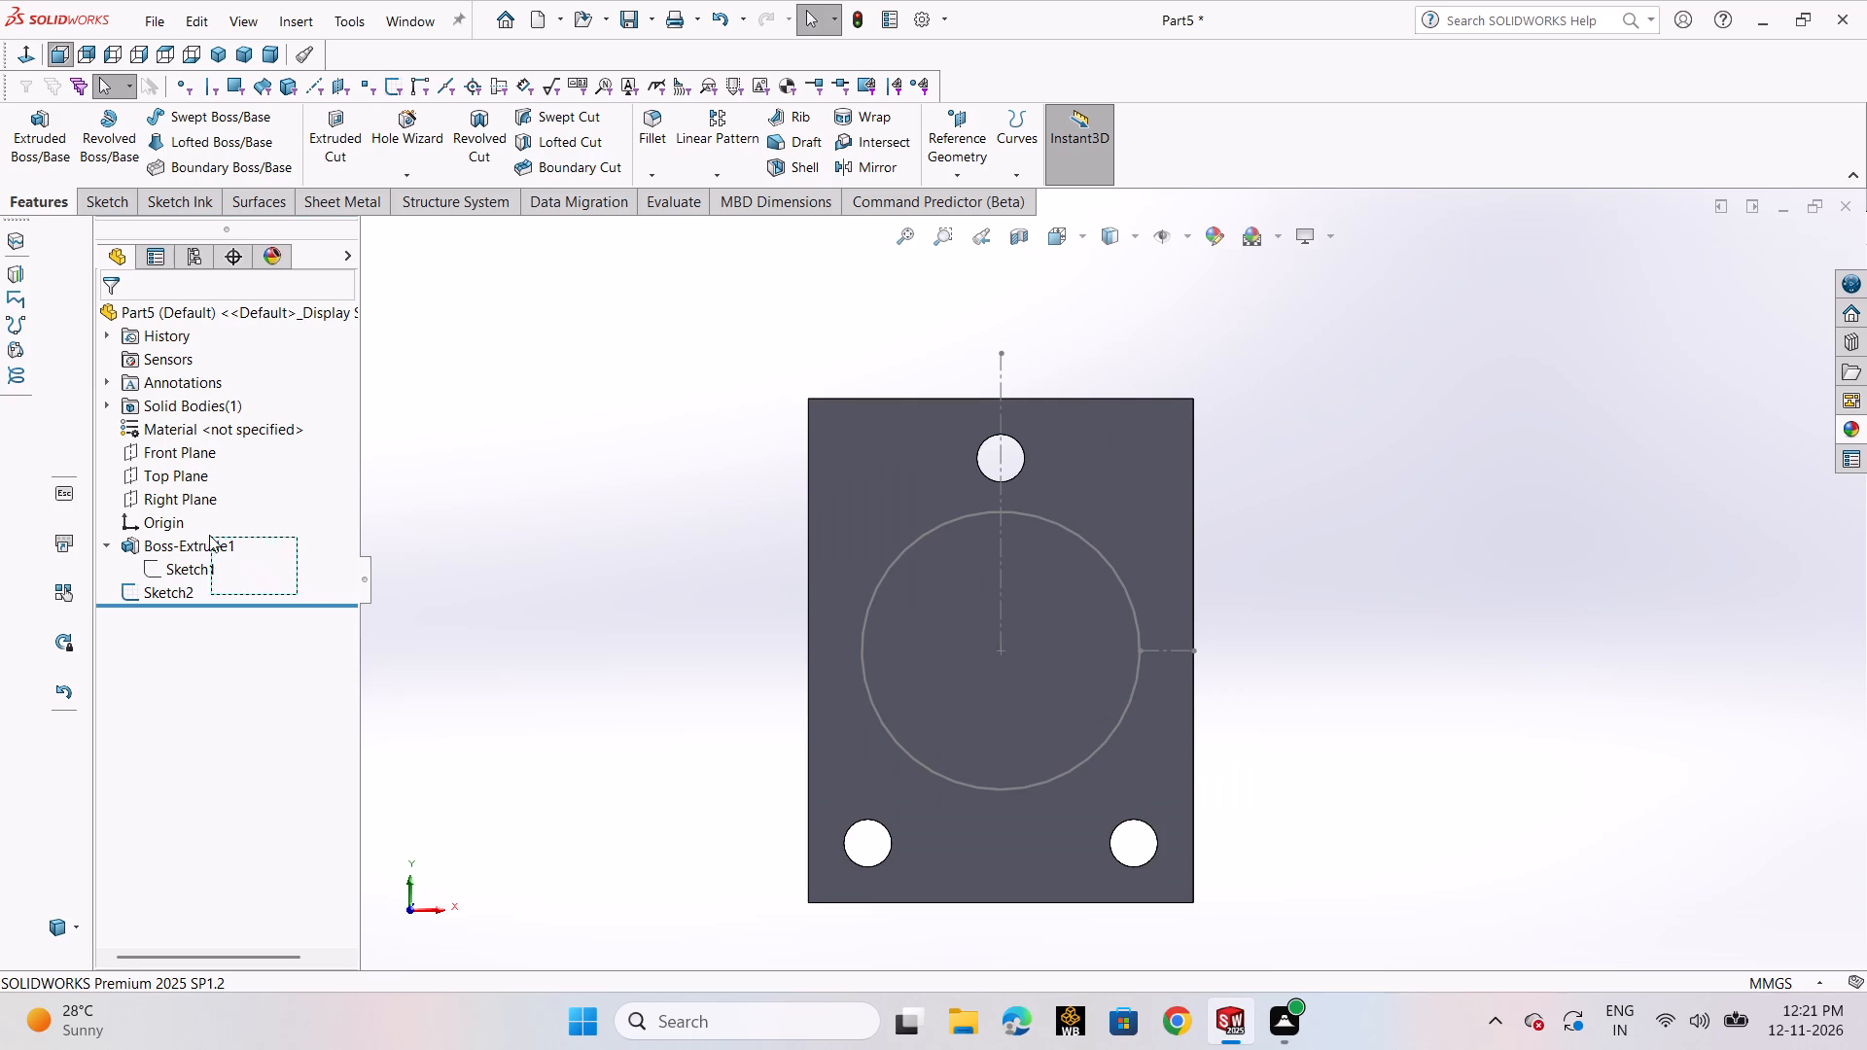
pyautogui.moveTo(209, 535); pyautogui.dragTo(190, 527)
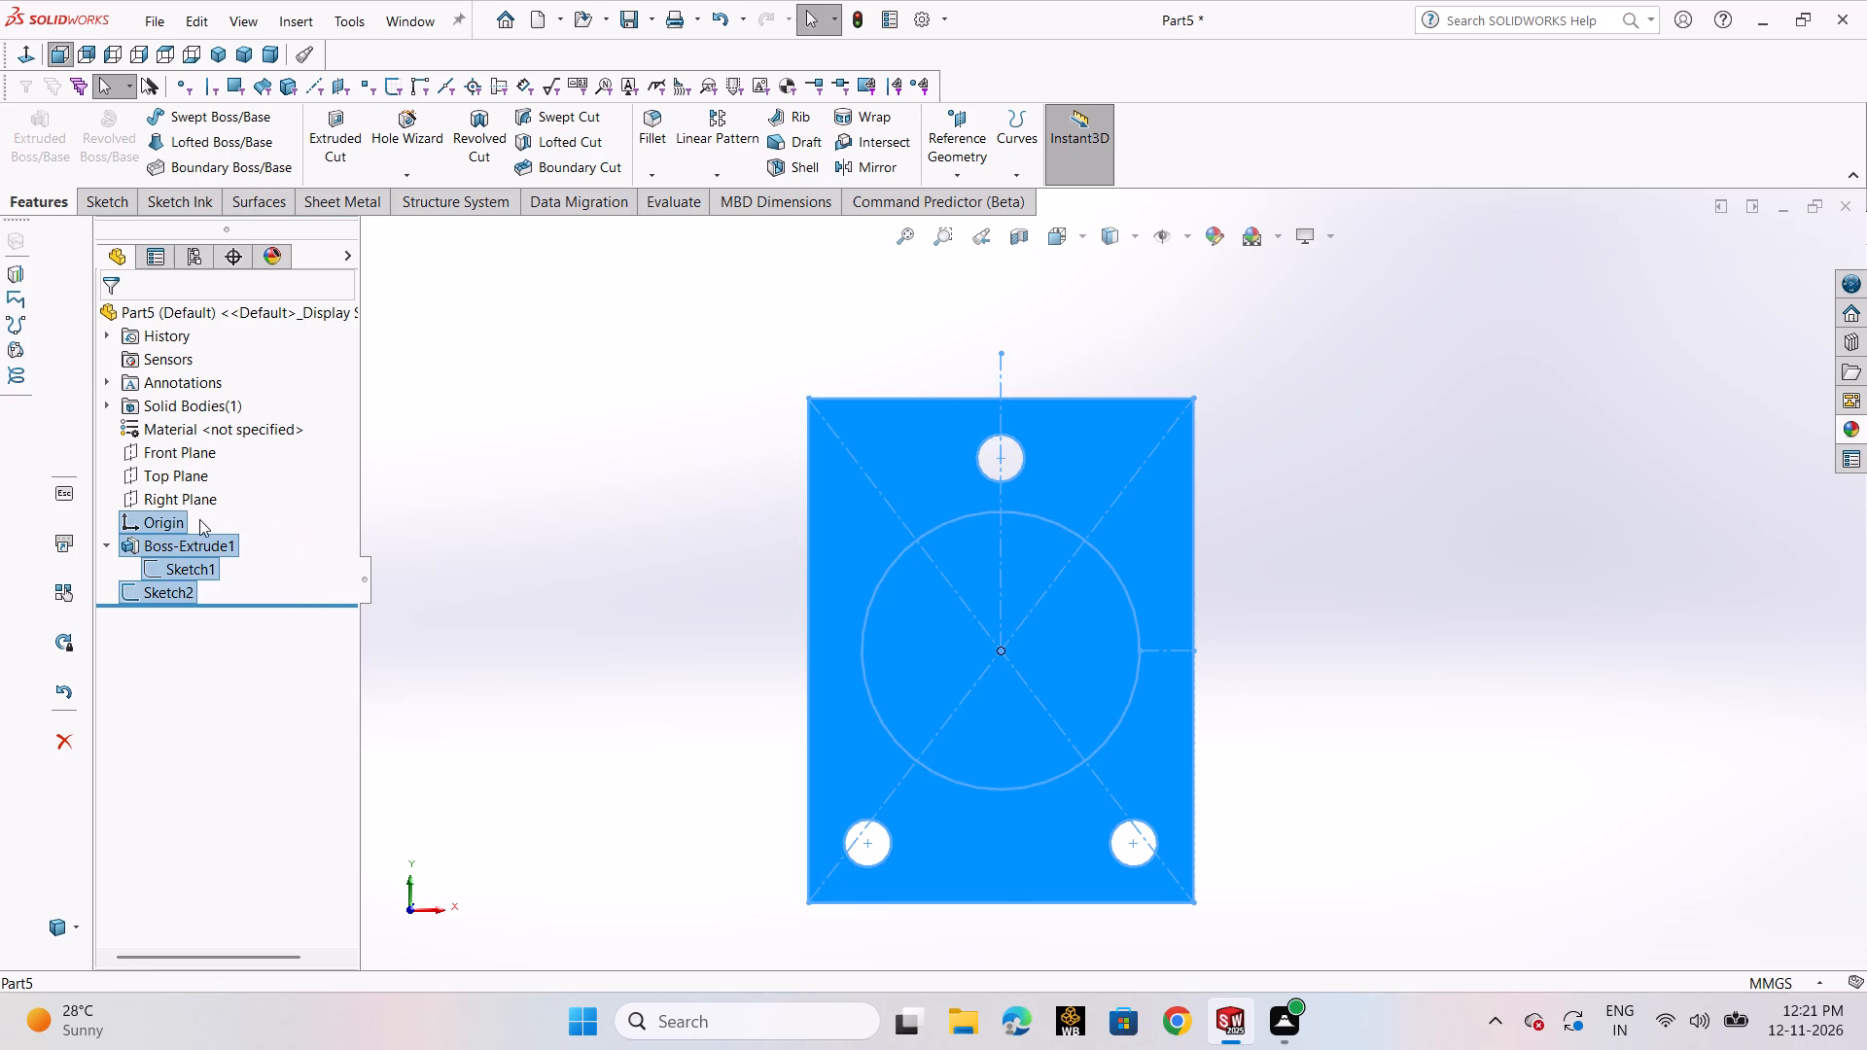
pyautogui.press('Delete')
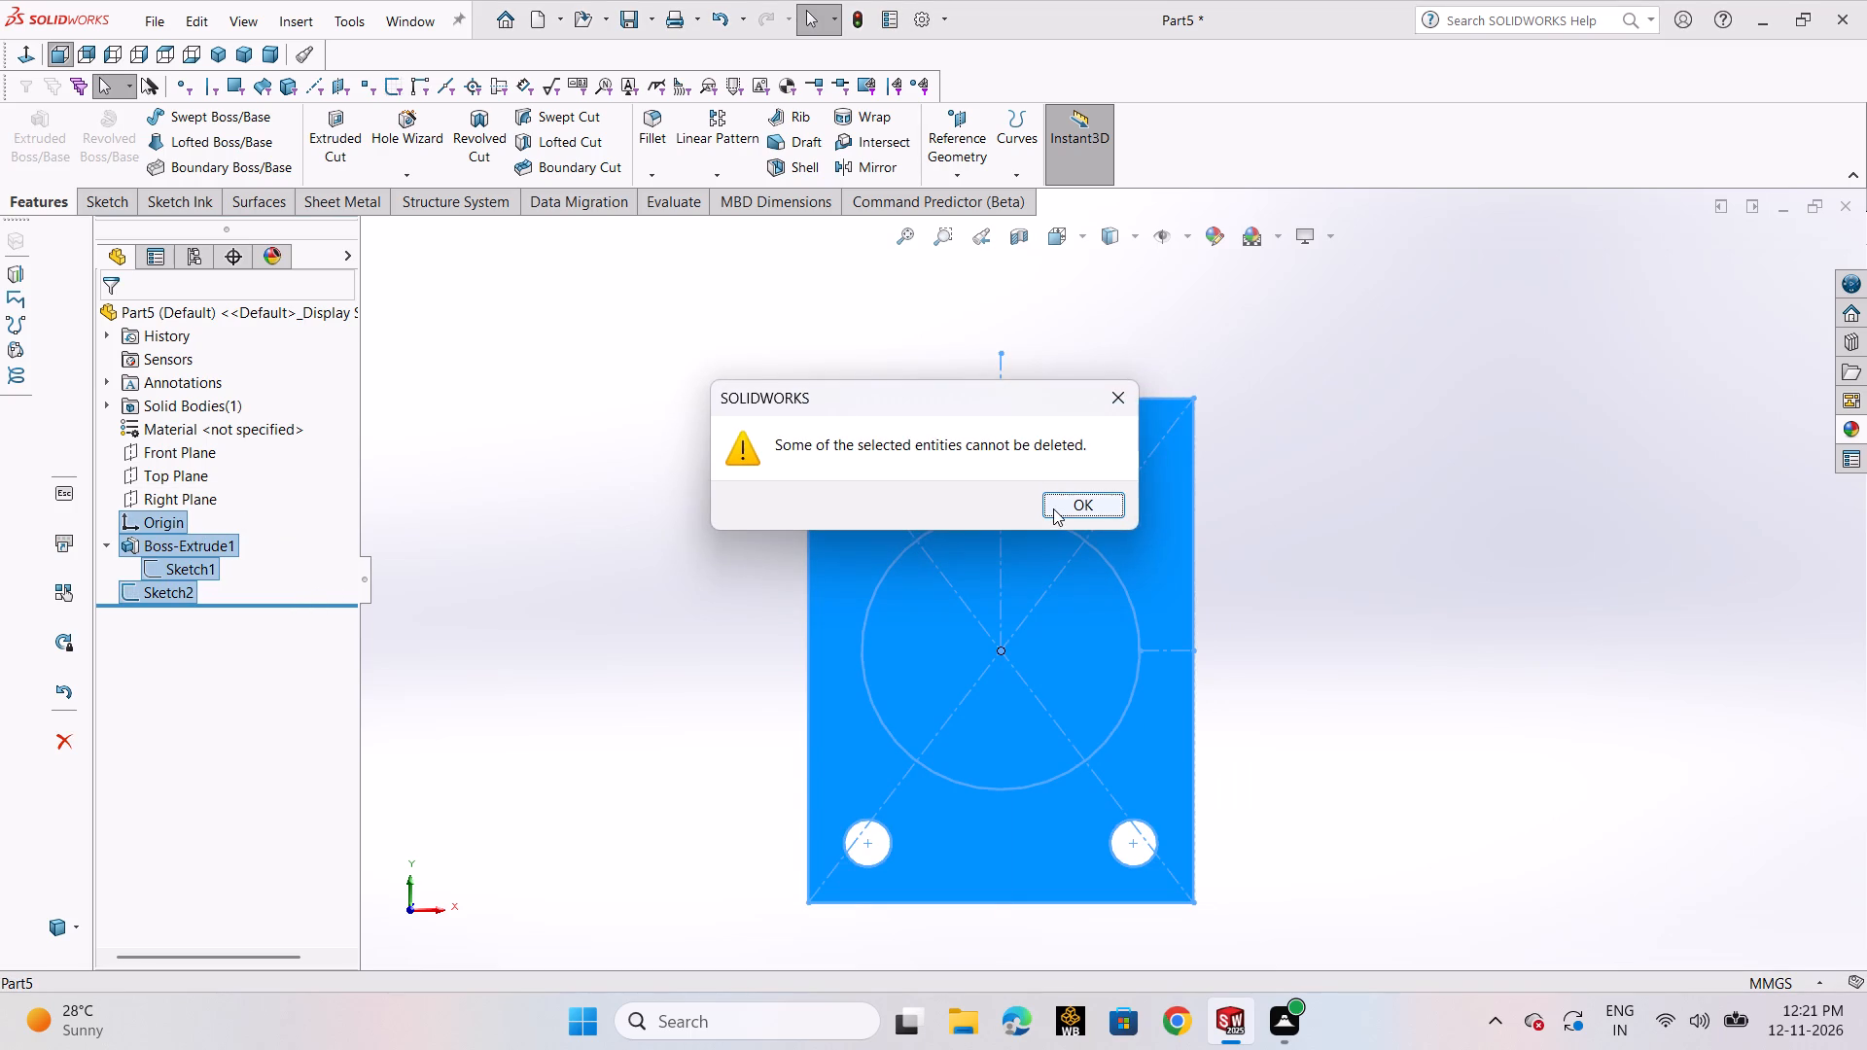
pyautogui.click(1053, 508)
pyautogui.click(1073, 395)
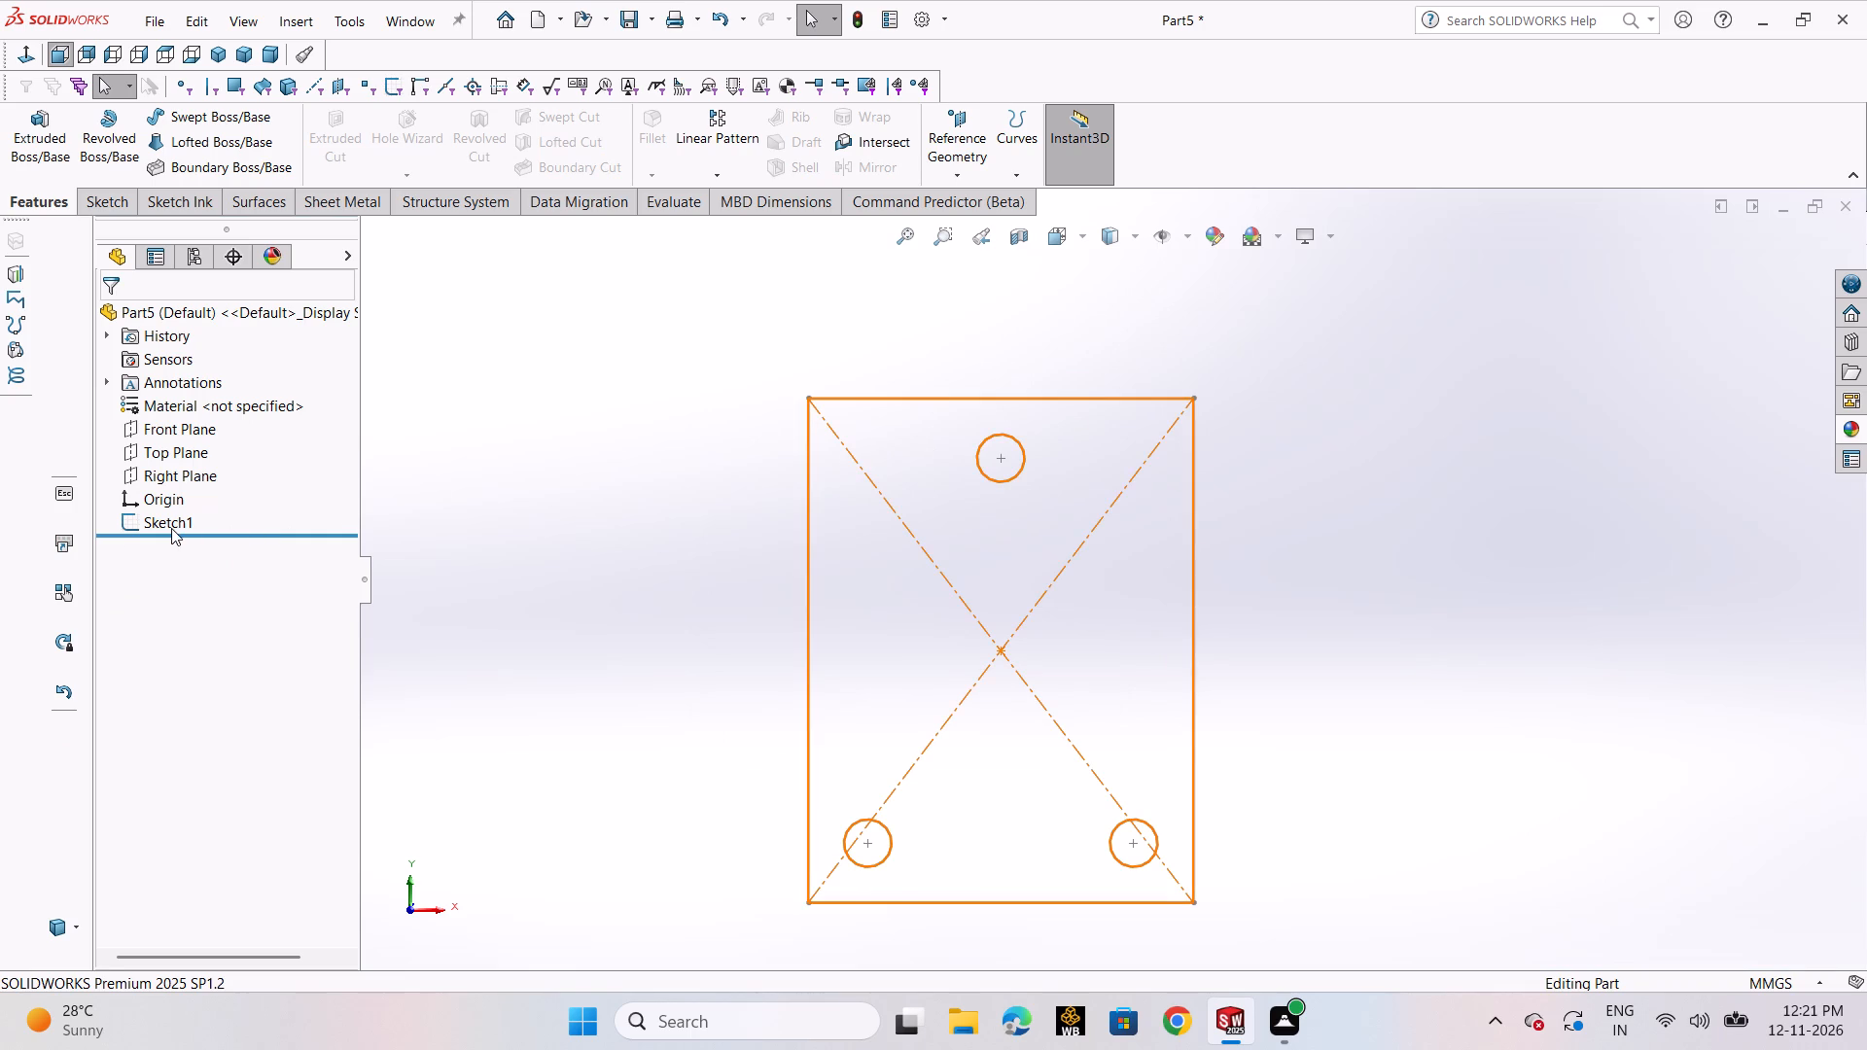
# Reopen the plate's base sketch and delete all of its geometry and dimensions, including the rectangle and three holes.
pyautogui.click(171, 528)
pyautogui.click(211, 445)
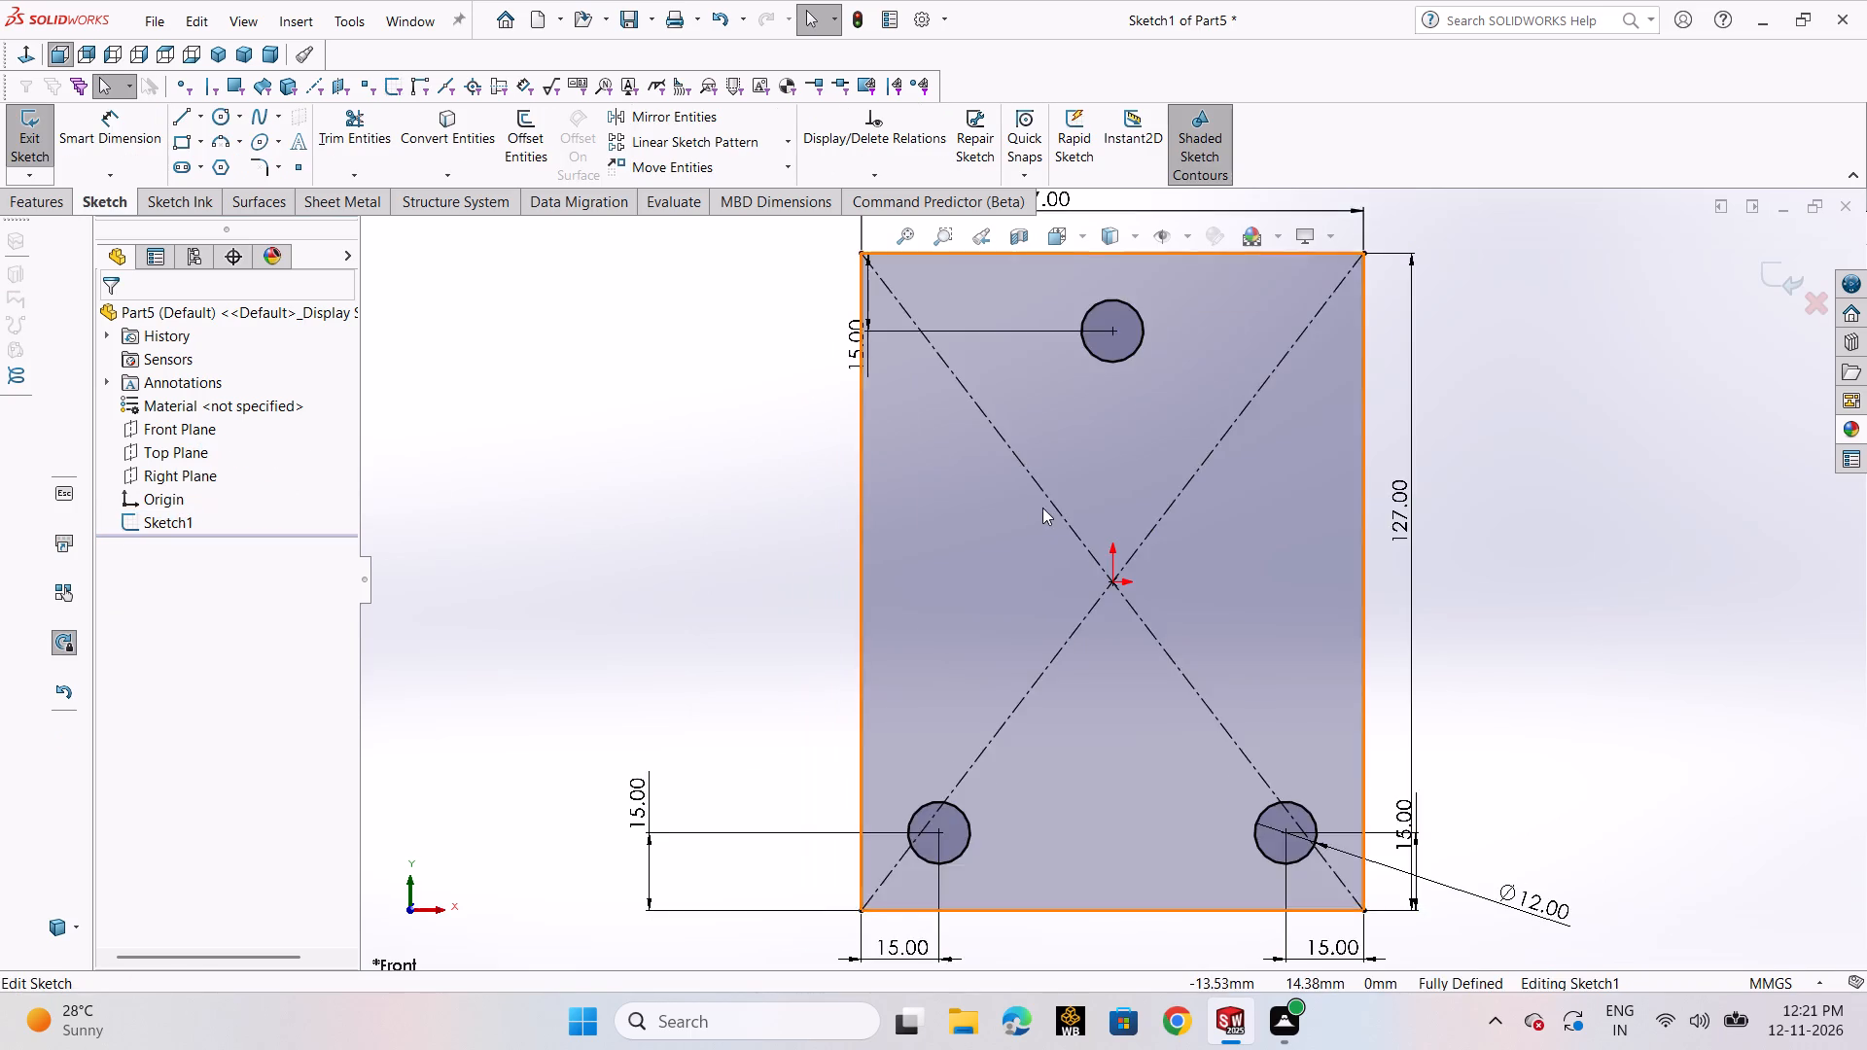
pyautogui.scroll(5, 1042, 507)
pyautogui.moveTo(921, 348); pyautogui.dragTo(1343, 861)
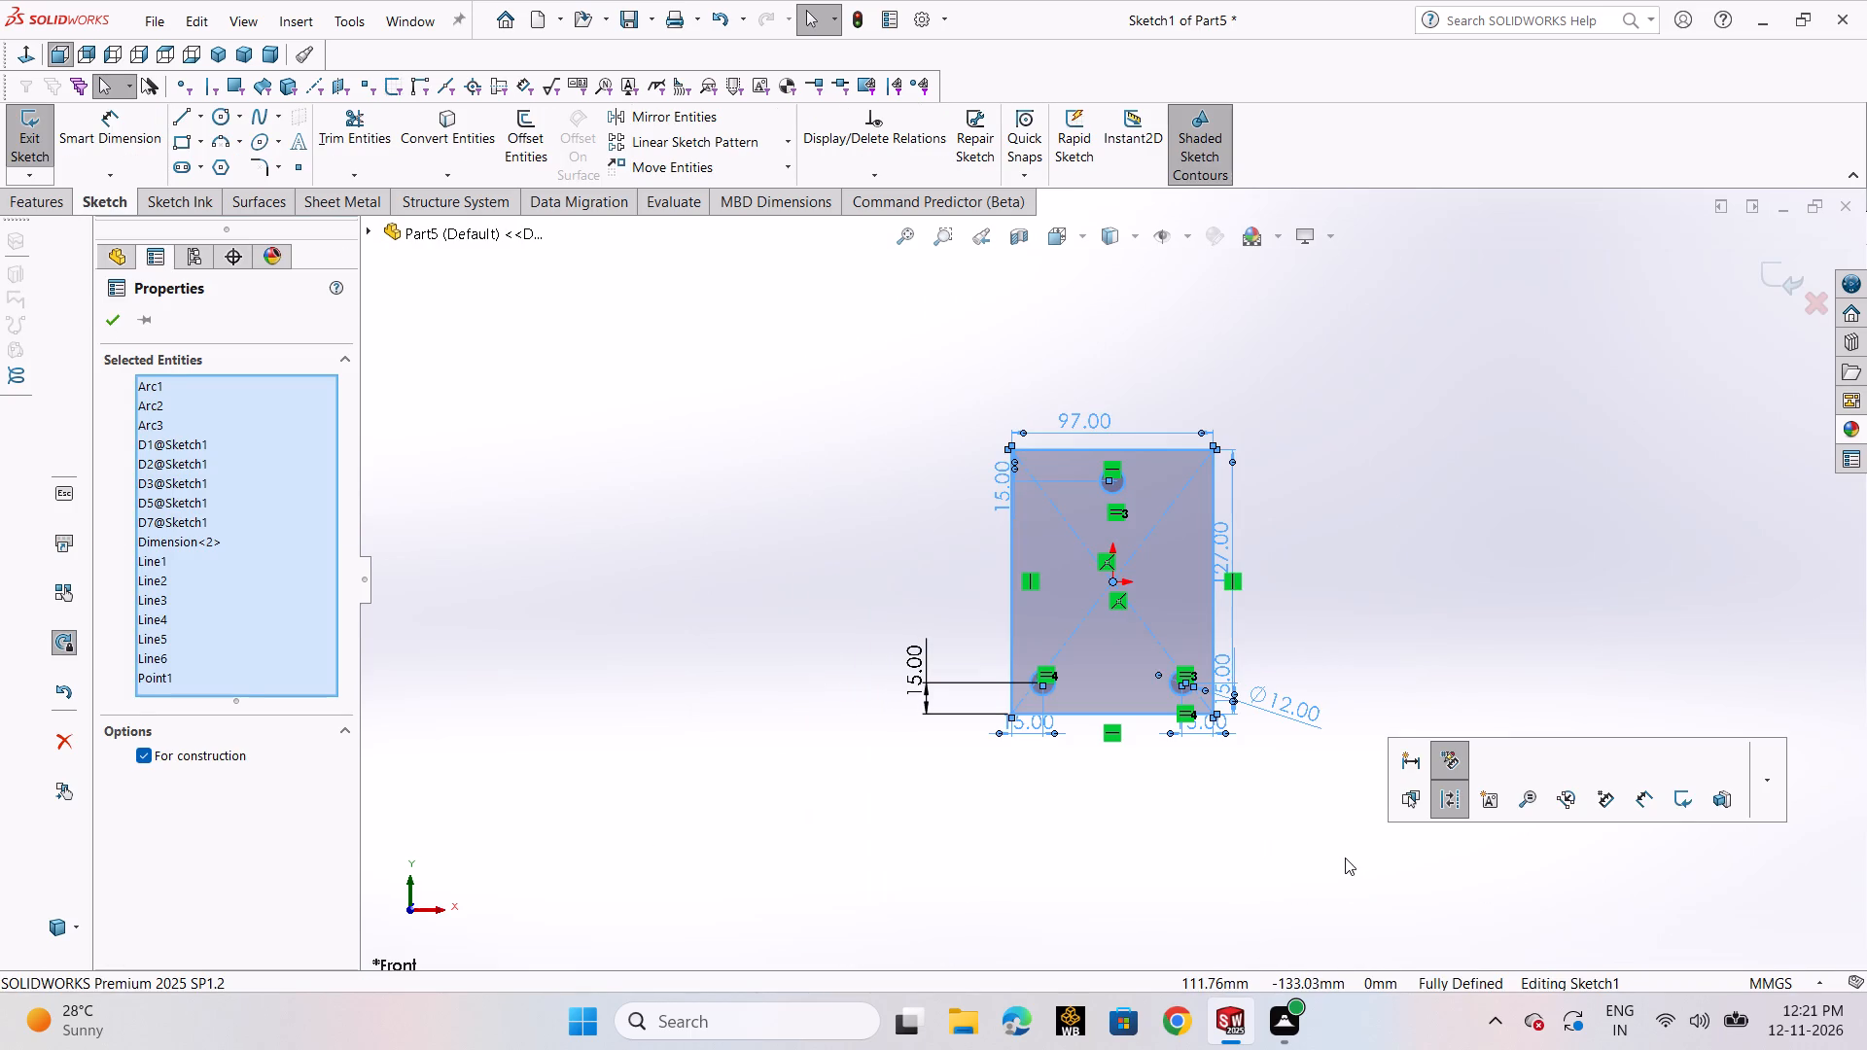
pyautogui.press('Delete')
pyautogui.click(897, 516)
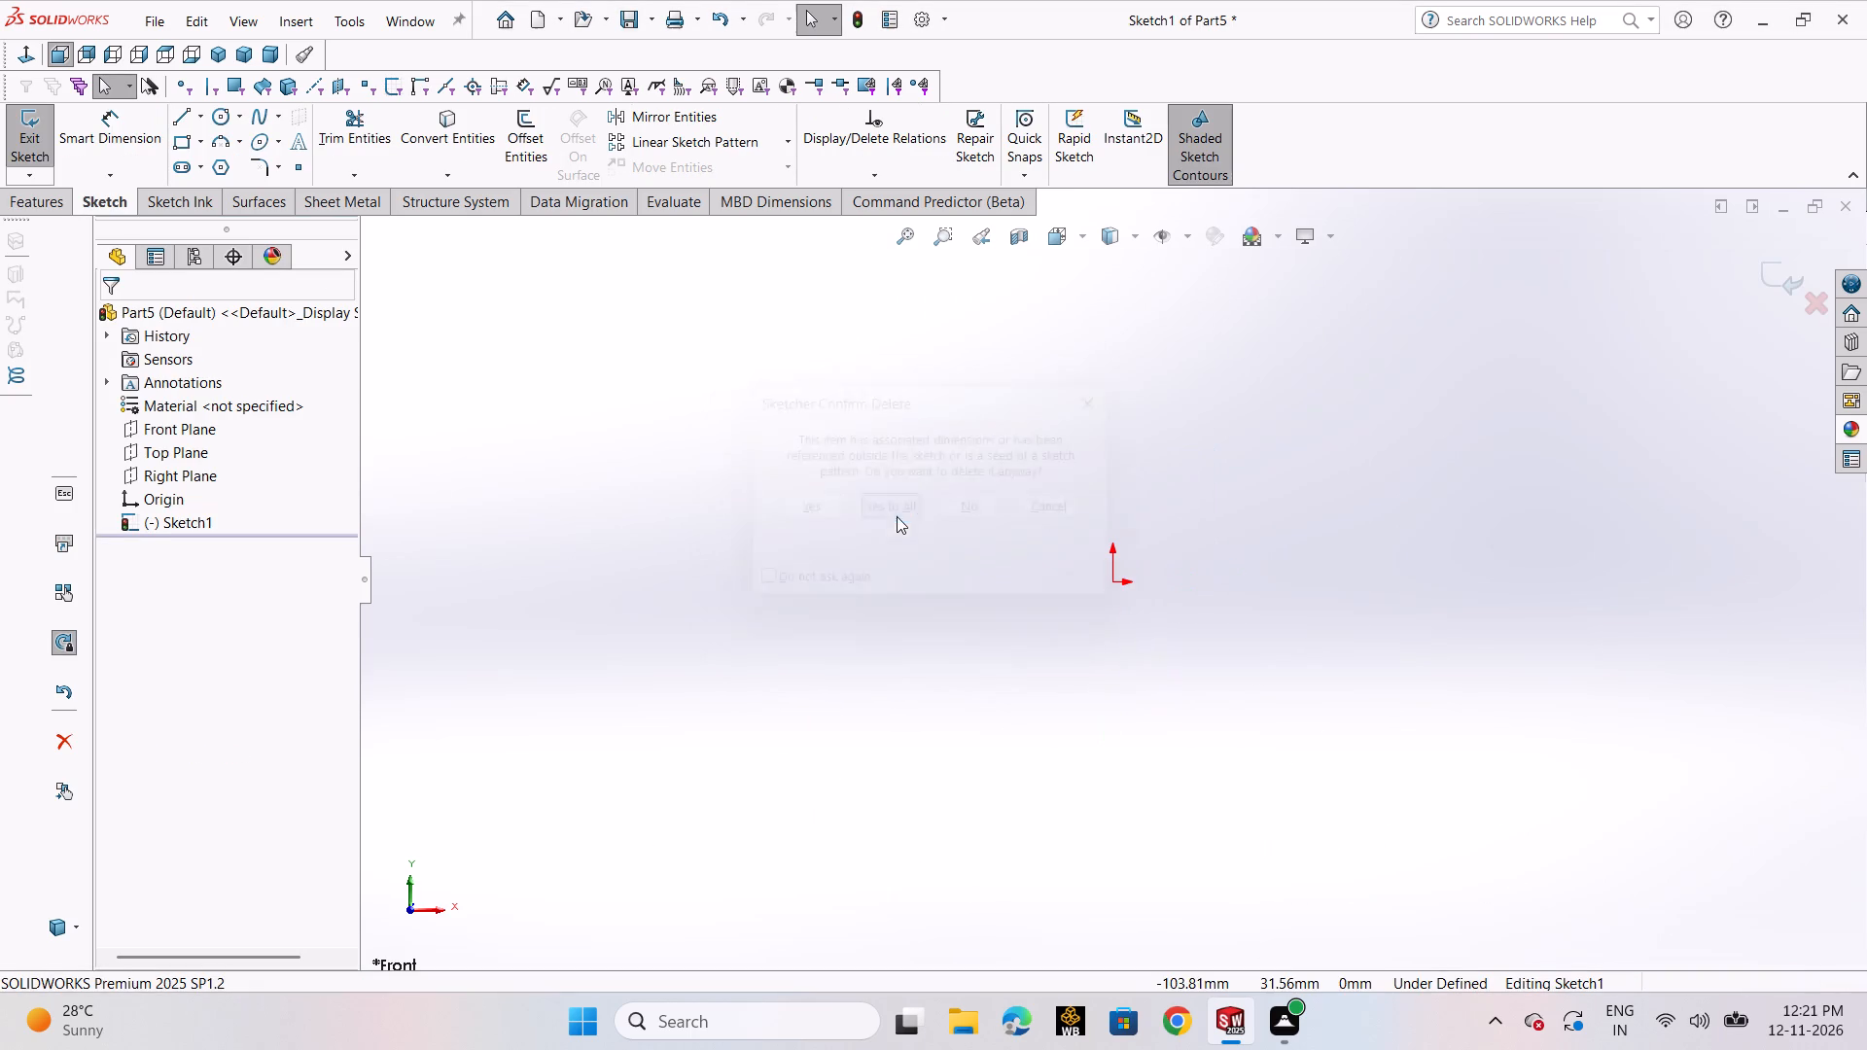
# Sketch a circle of radius 35 mm centred on the origin.
pyautogui.click(213, 121)
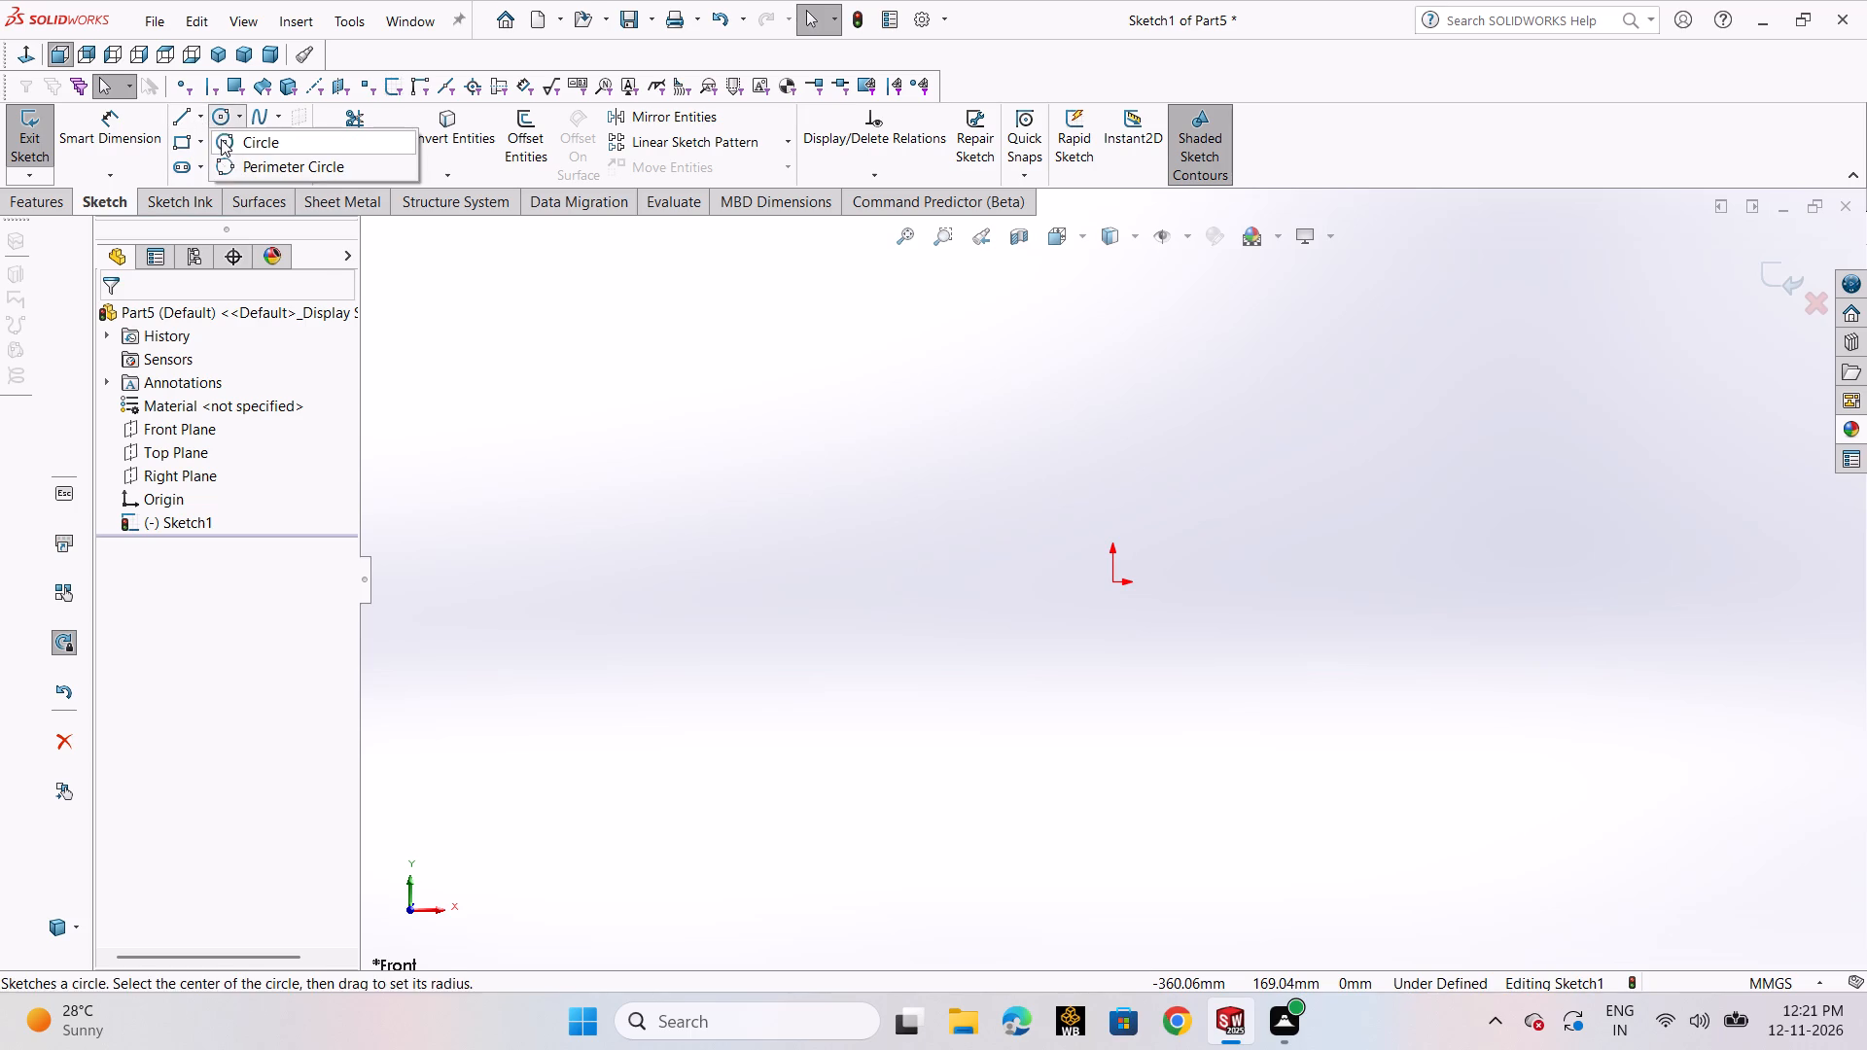
pyautogui.click(222, 140)
pyautogui.click(1110, 584)
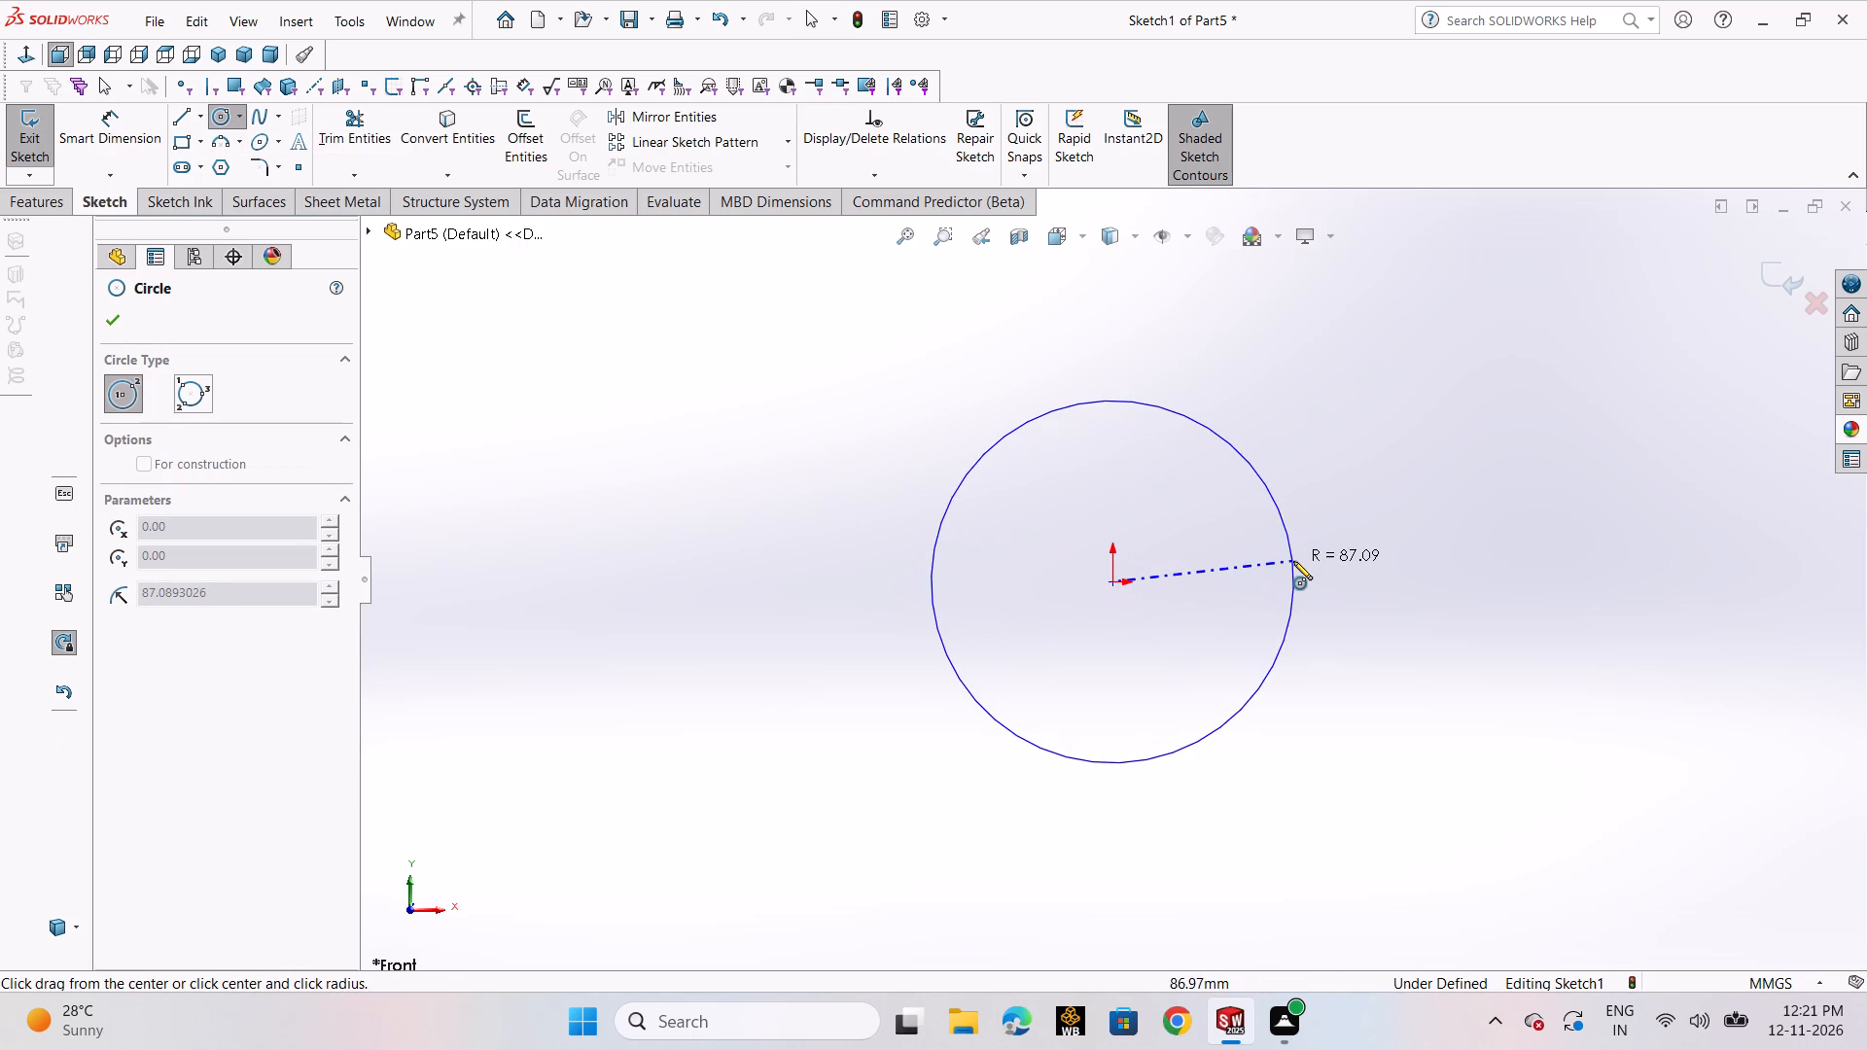
pyautogui.moveTo(1293, 561); pyautogui.dragTo(1293, 579)
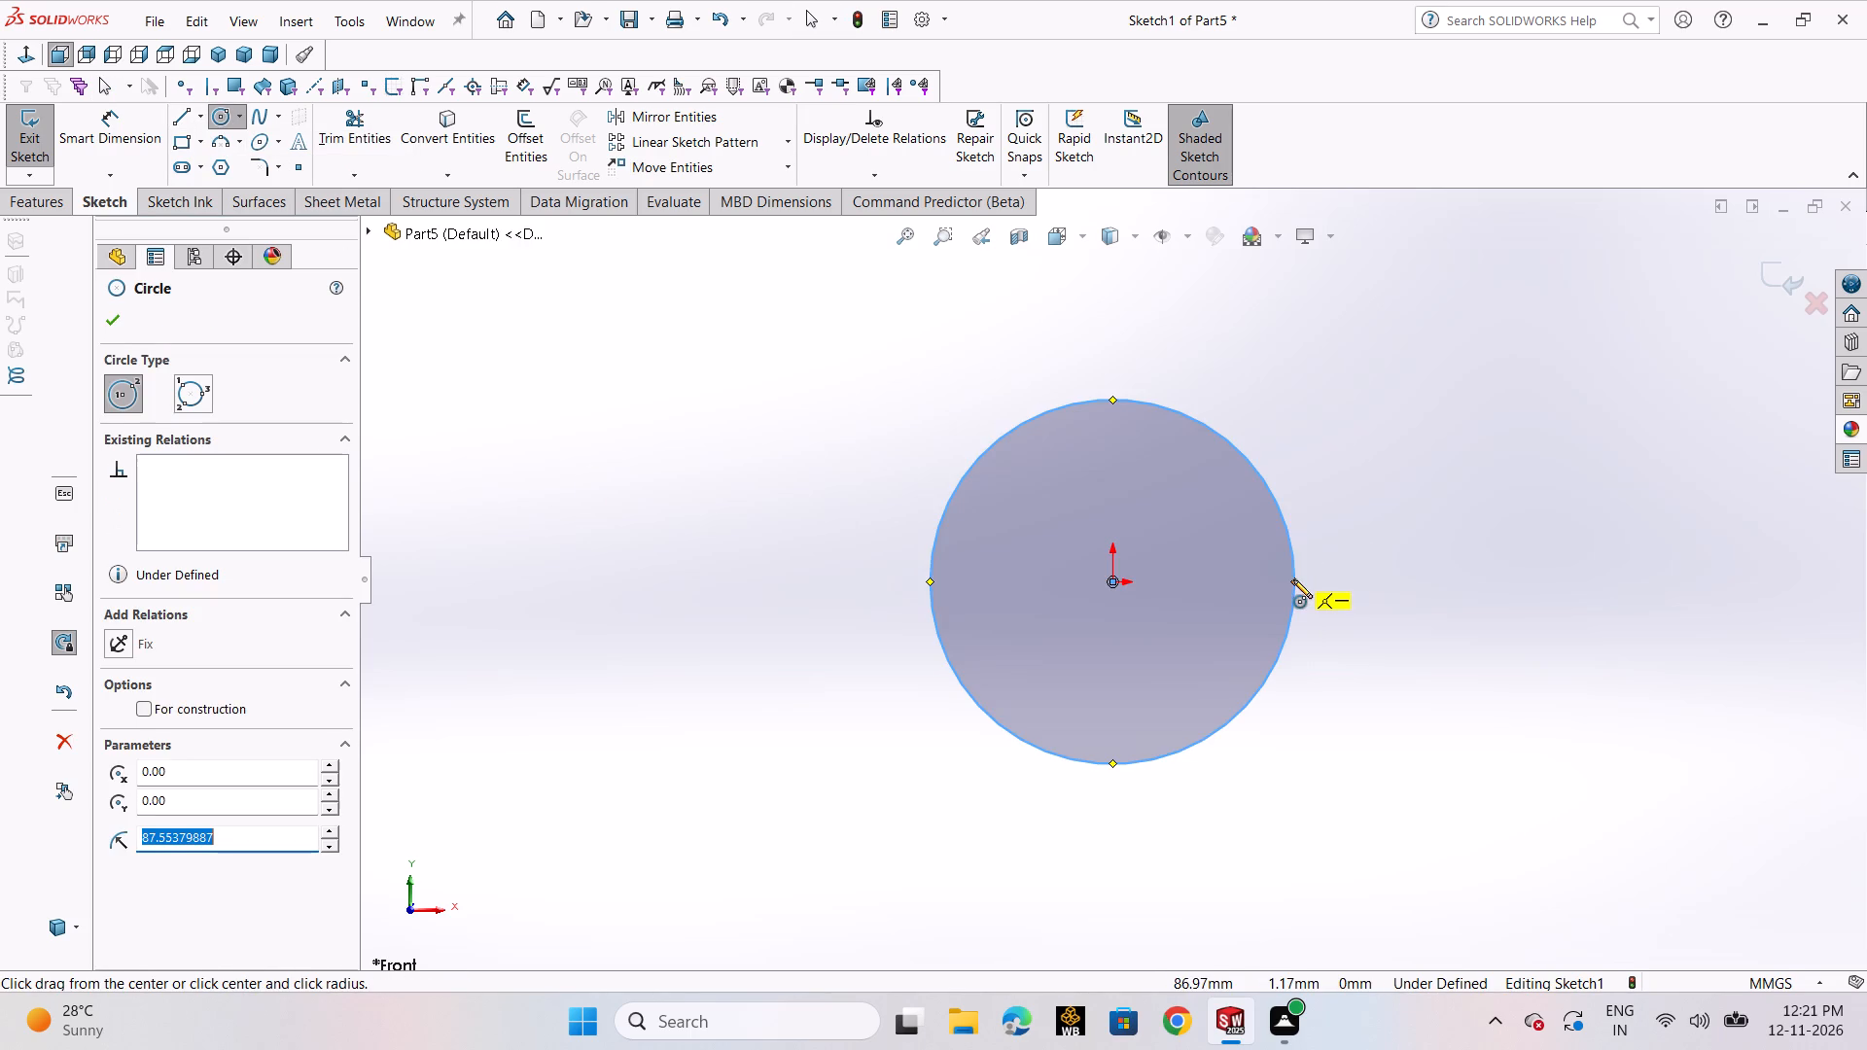
pyautogui.write('35')
pyautogui.press('Return')
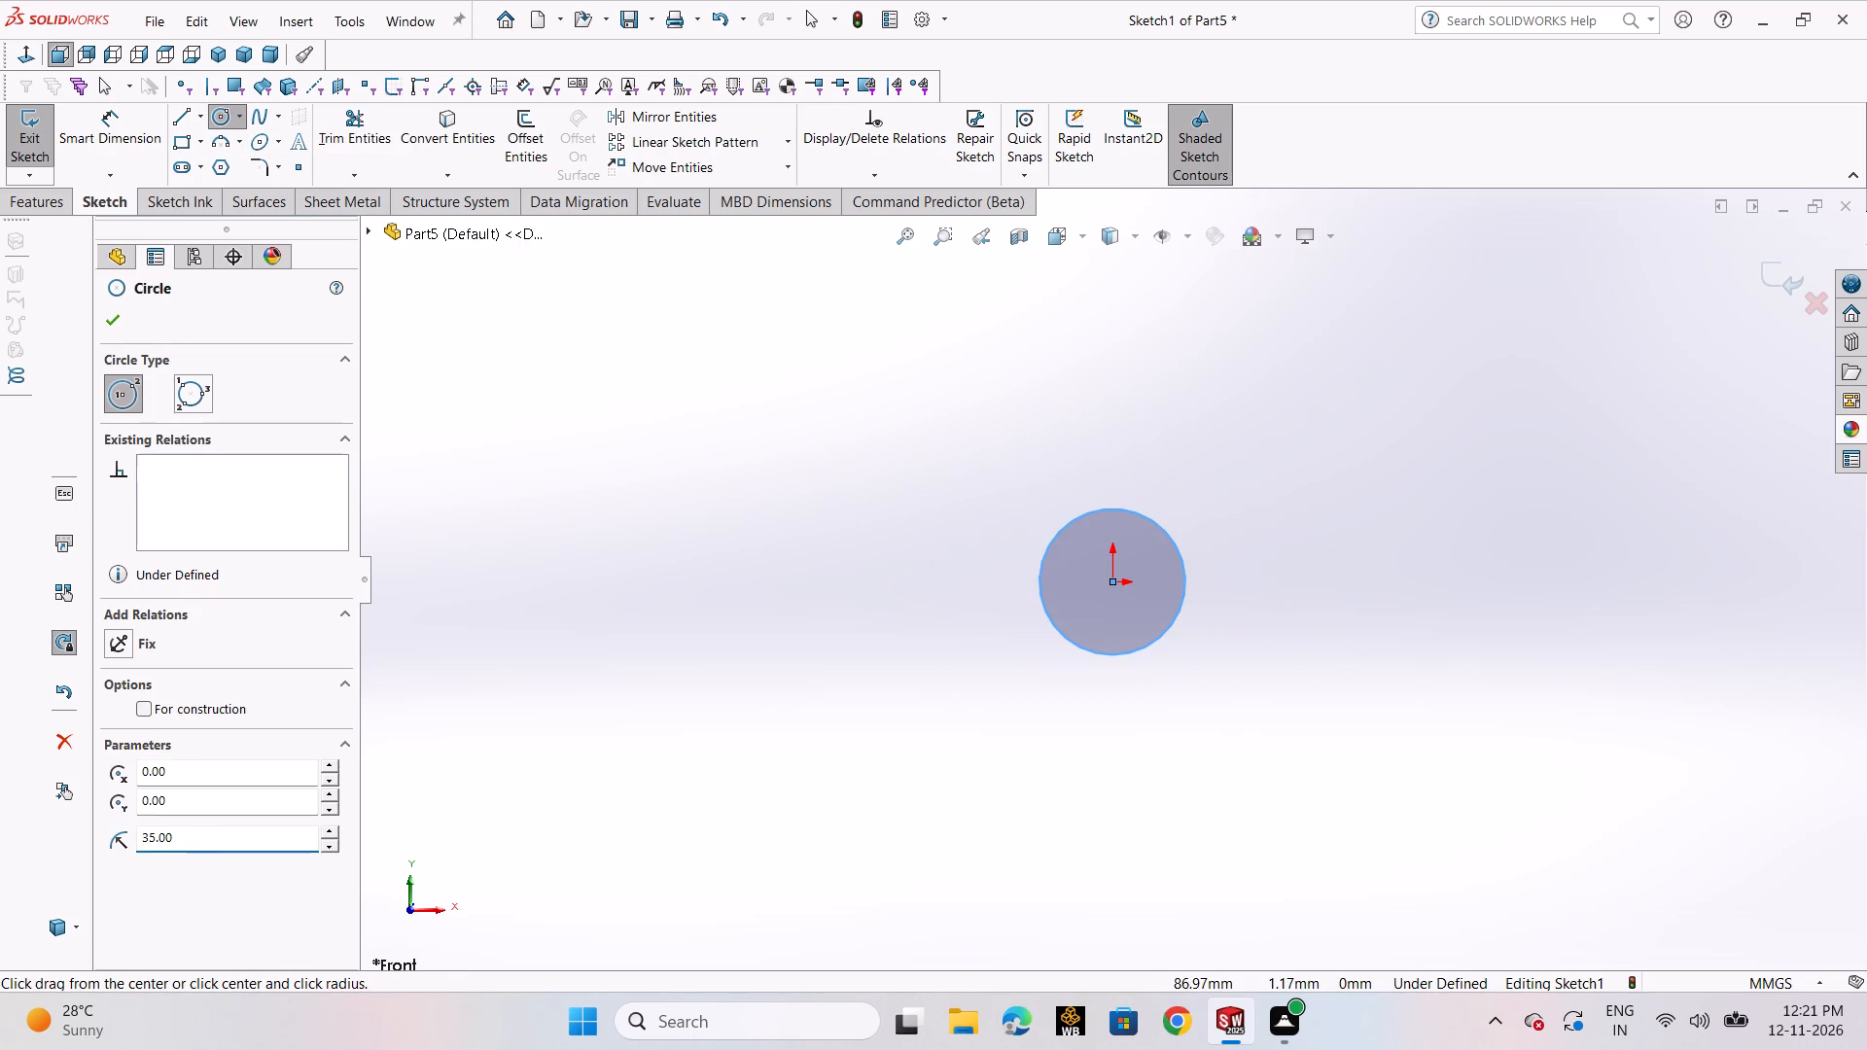
pyautogui.click(104, 329)
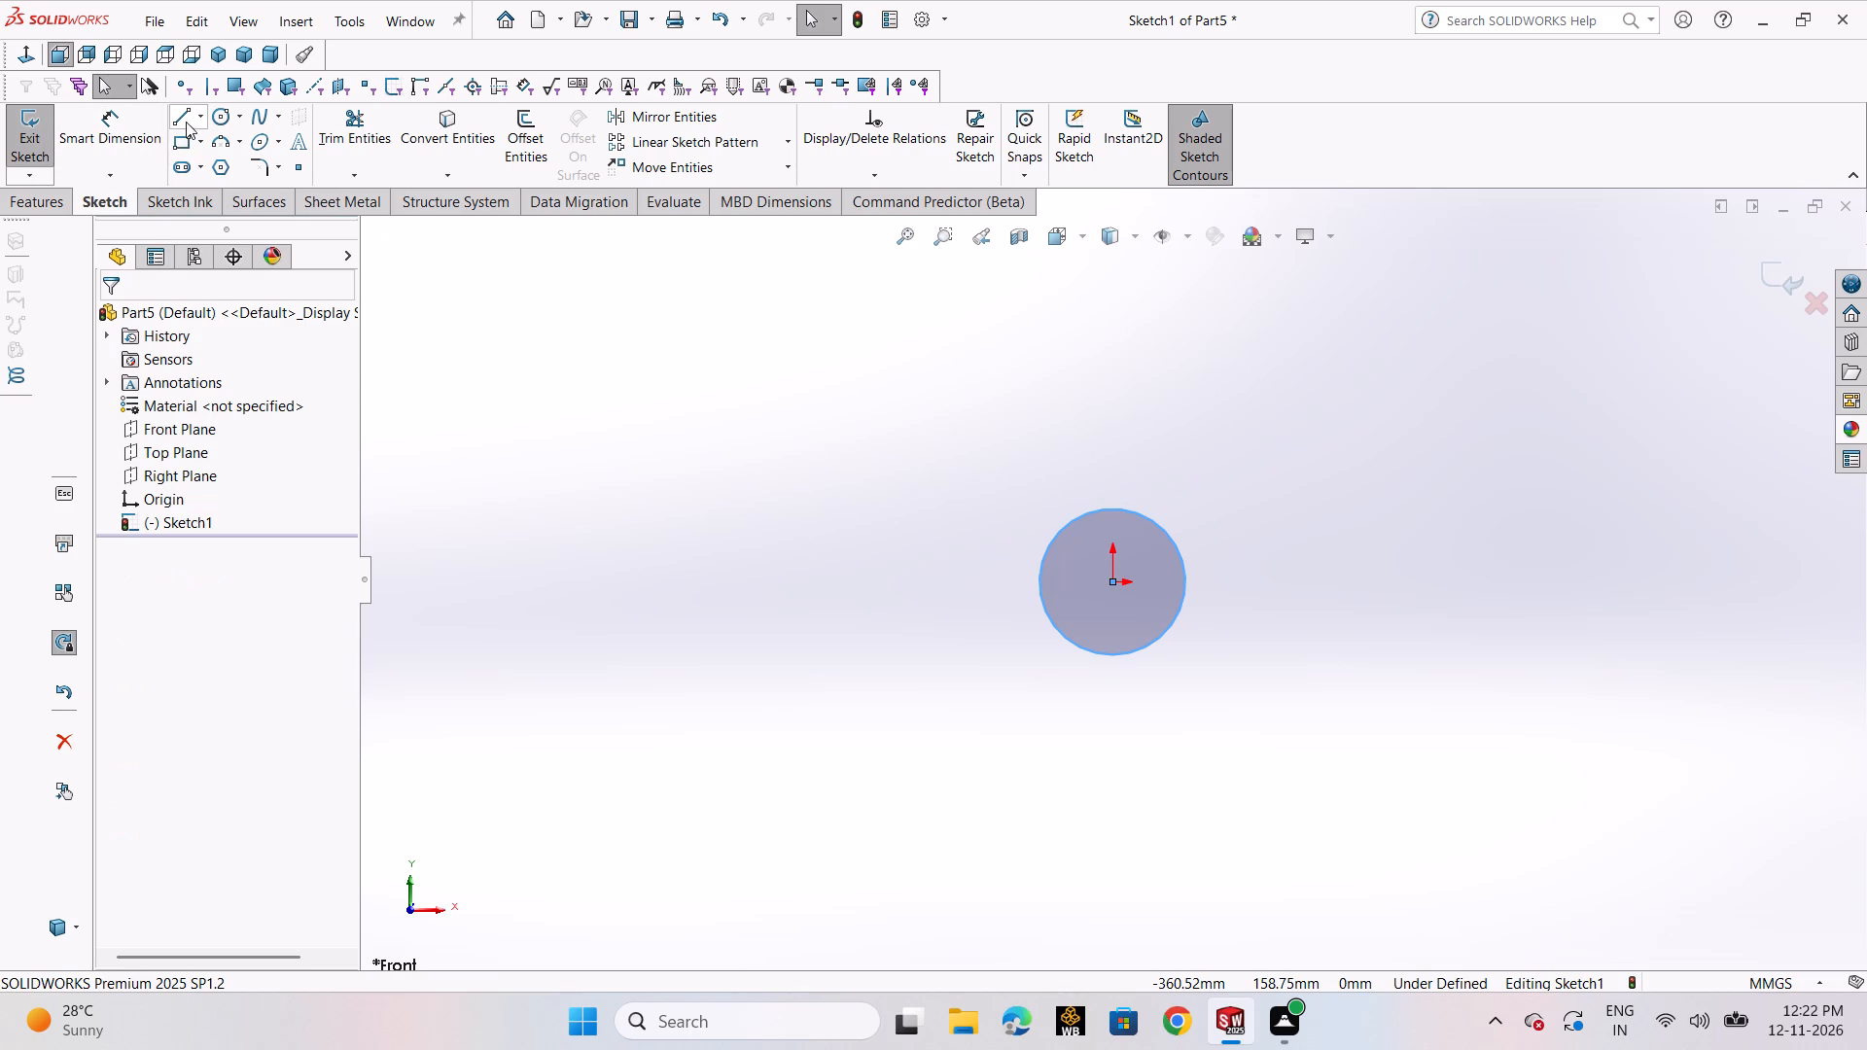
# Sketch a vertical centerline about 110 mm long upward from the circle's centre.
pyautogui.click(202, 117)
pyautogui.click(221, 164)
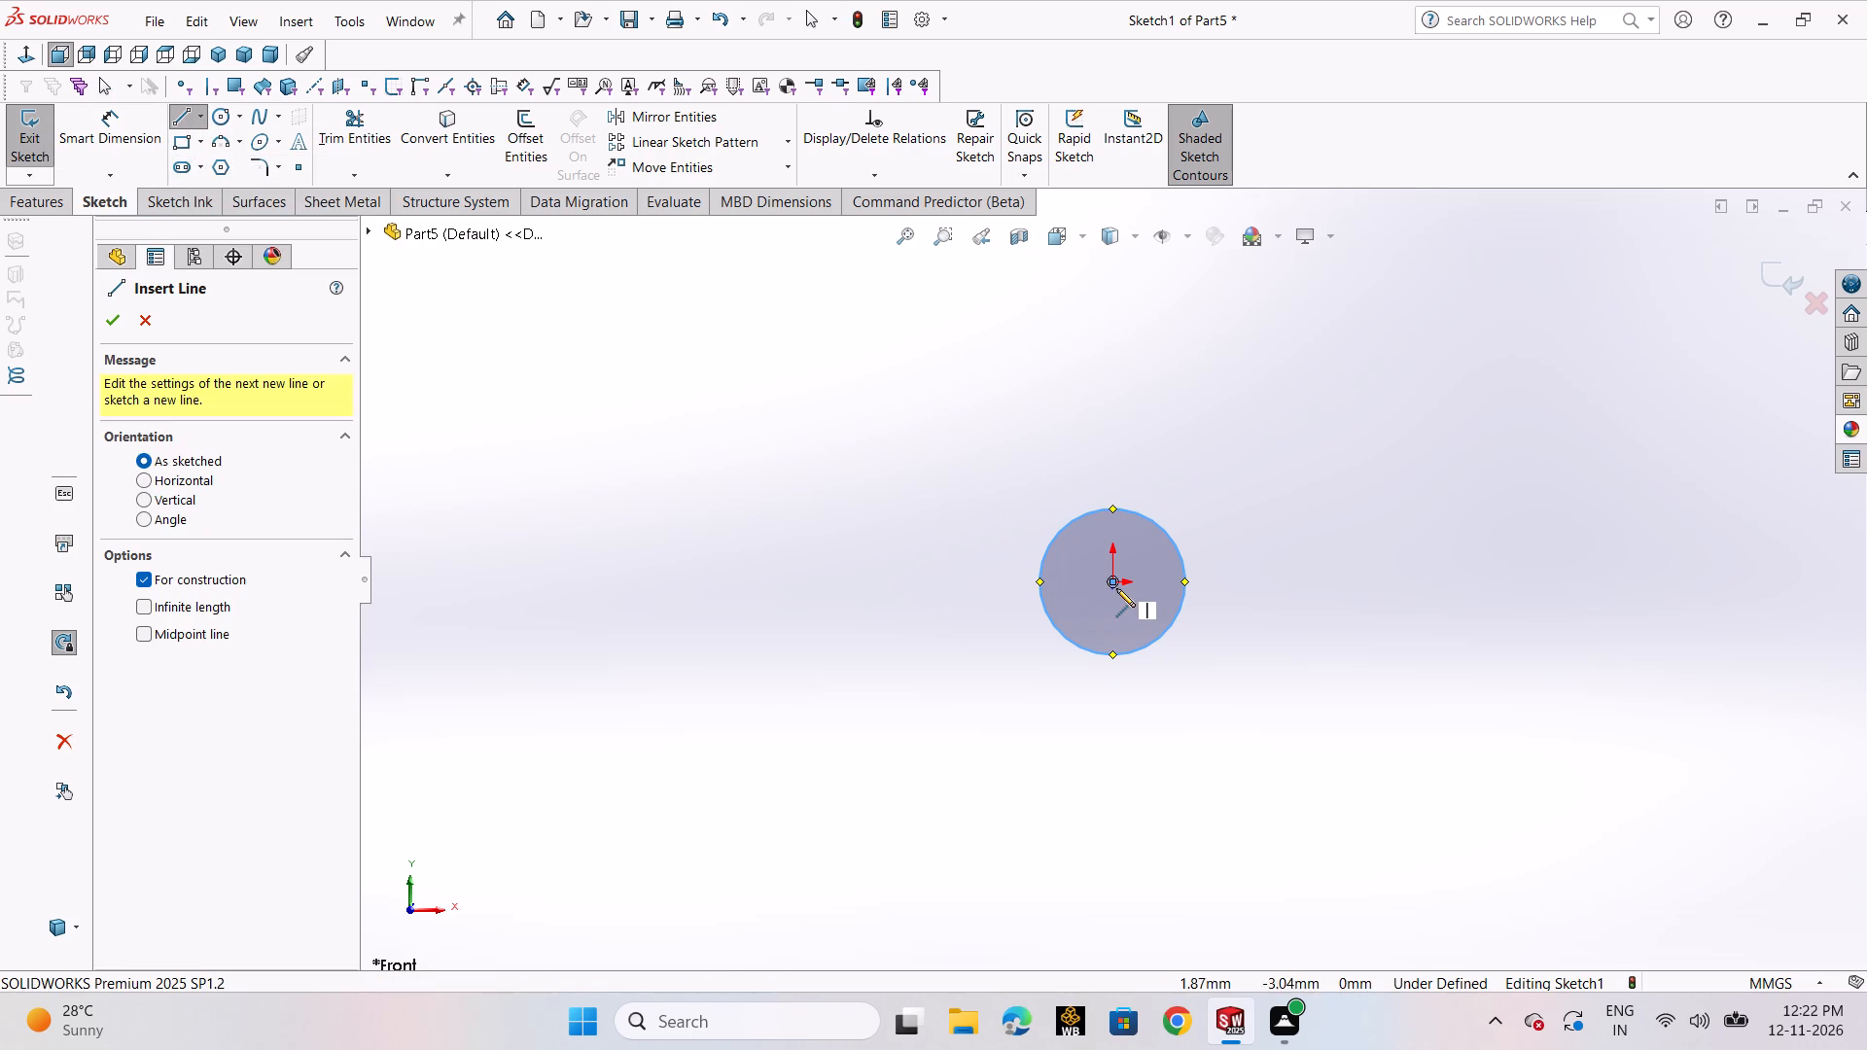
pyautogui.click(1114, 581)
pyautogui.click(1114, 353)
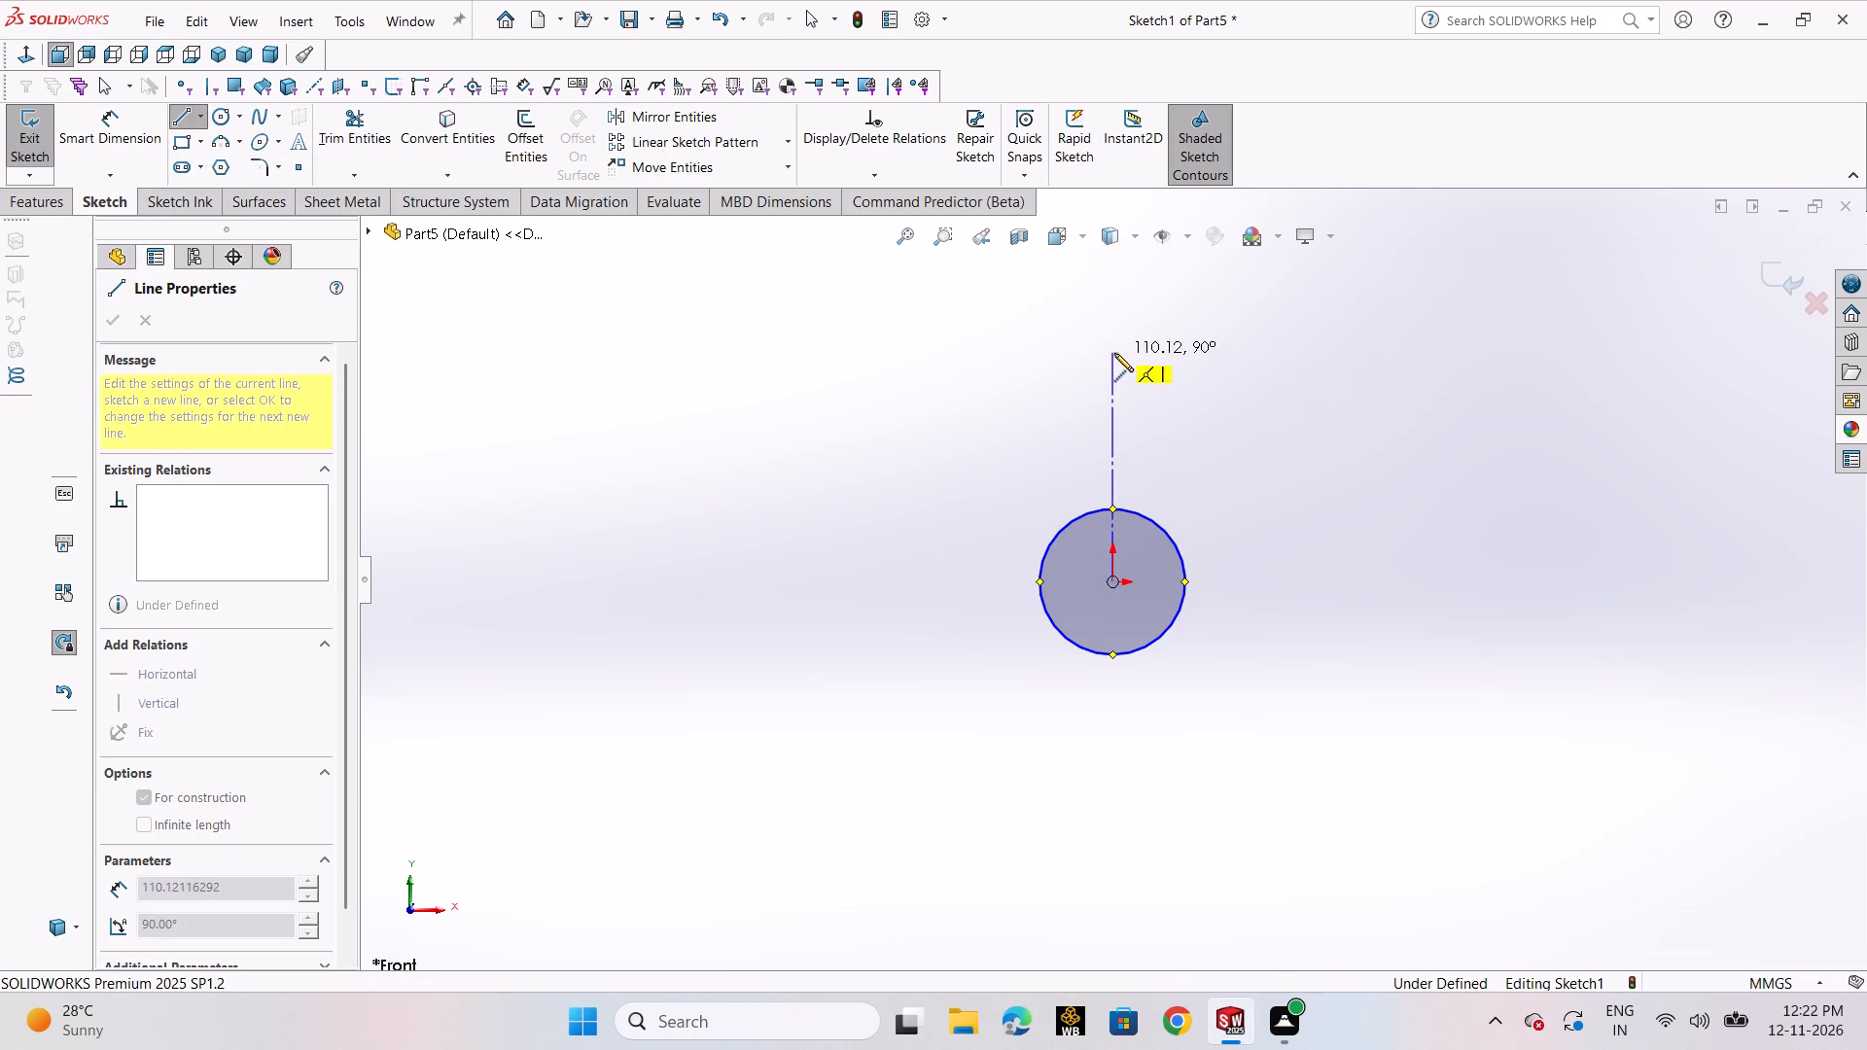
pyautogui.rightClick(1114, 353)
pyautogui.click(1159, 359)
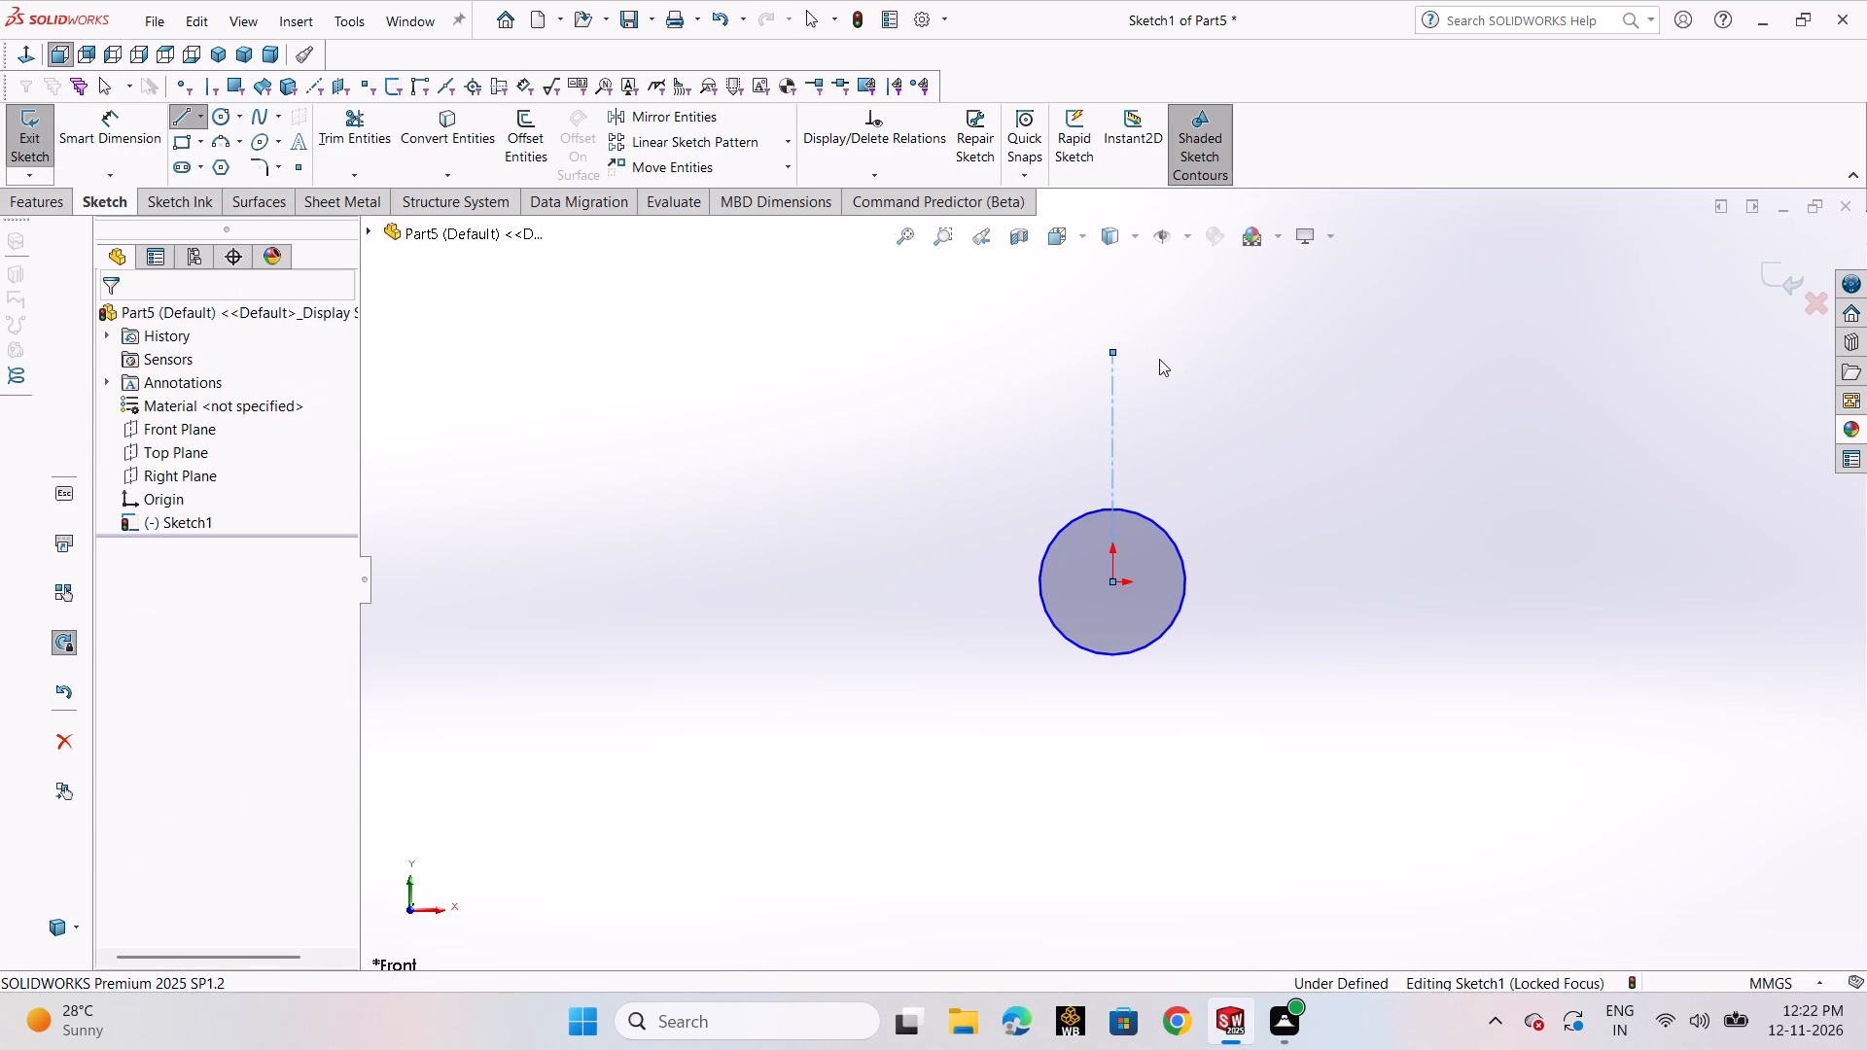
# Set the vertical centerline's length to 75 mm, keeping it above the circle's centre.
pyautogui.click(1113, 378)
pyautogui.click(1209, 290)
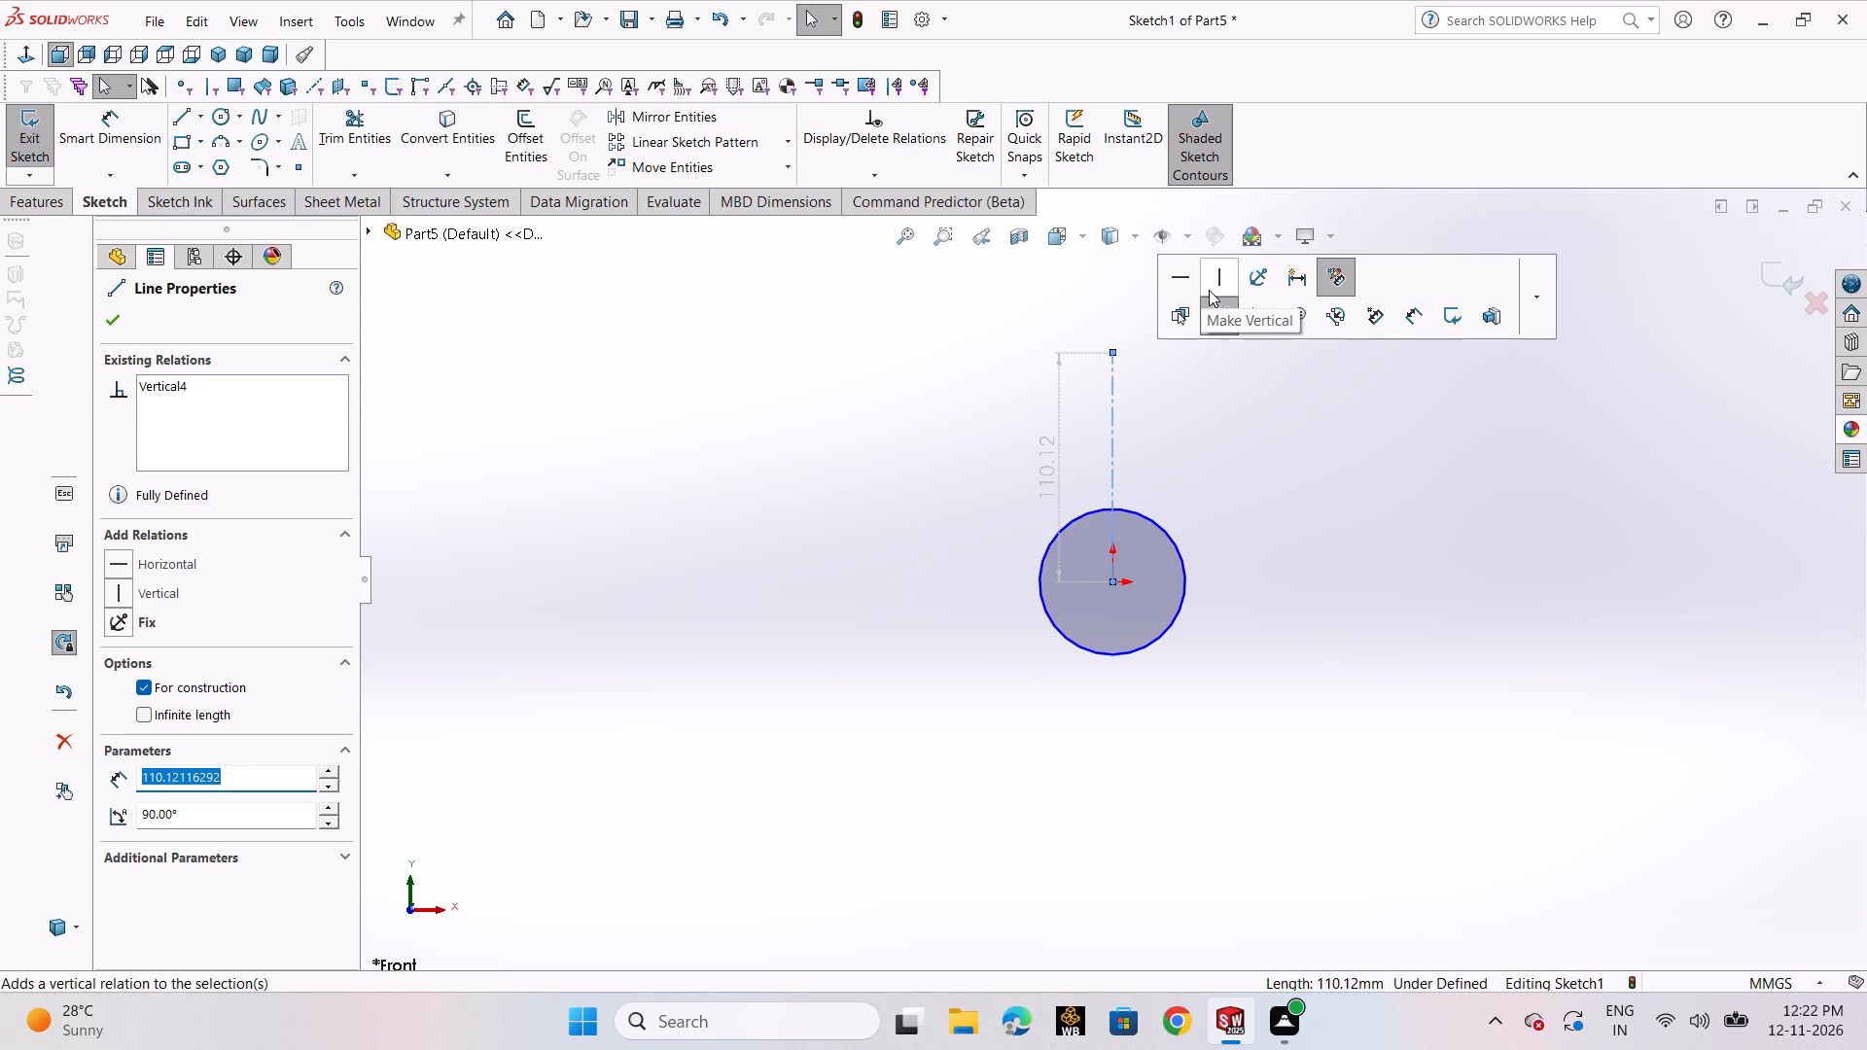
pyautogui.doubleClick(1055, 446)
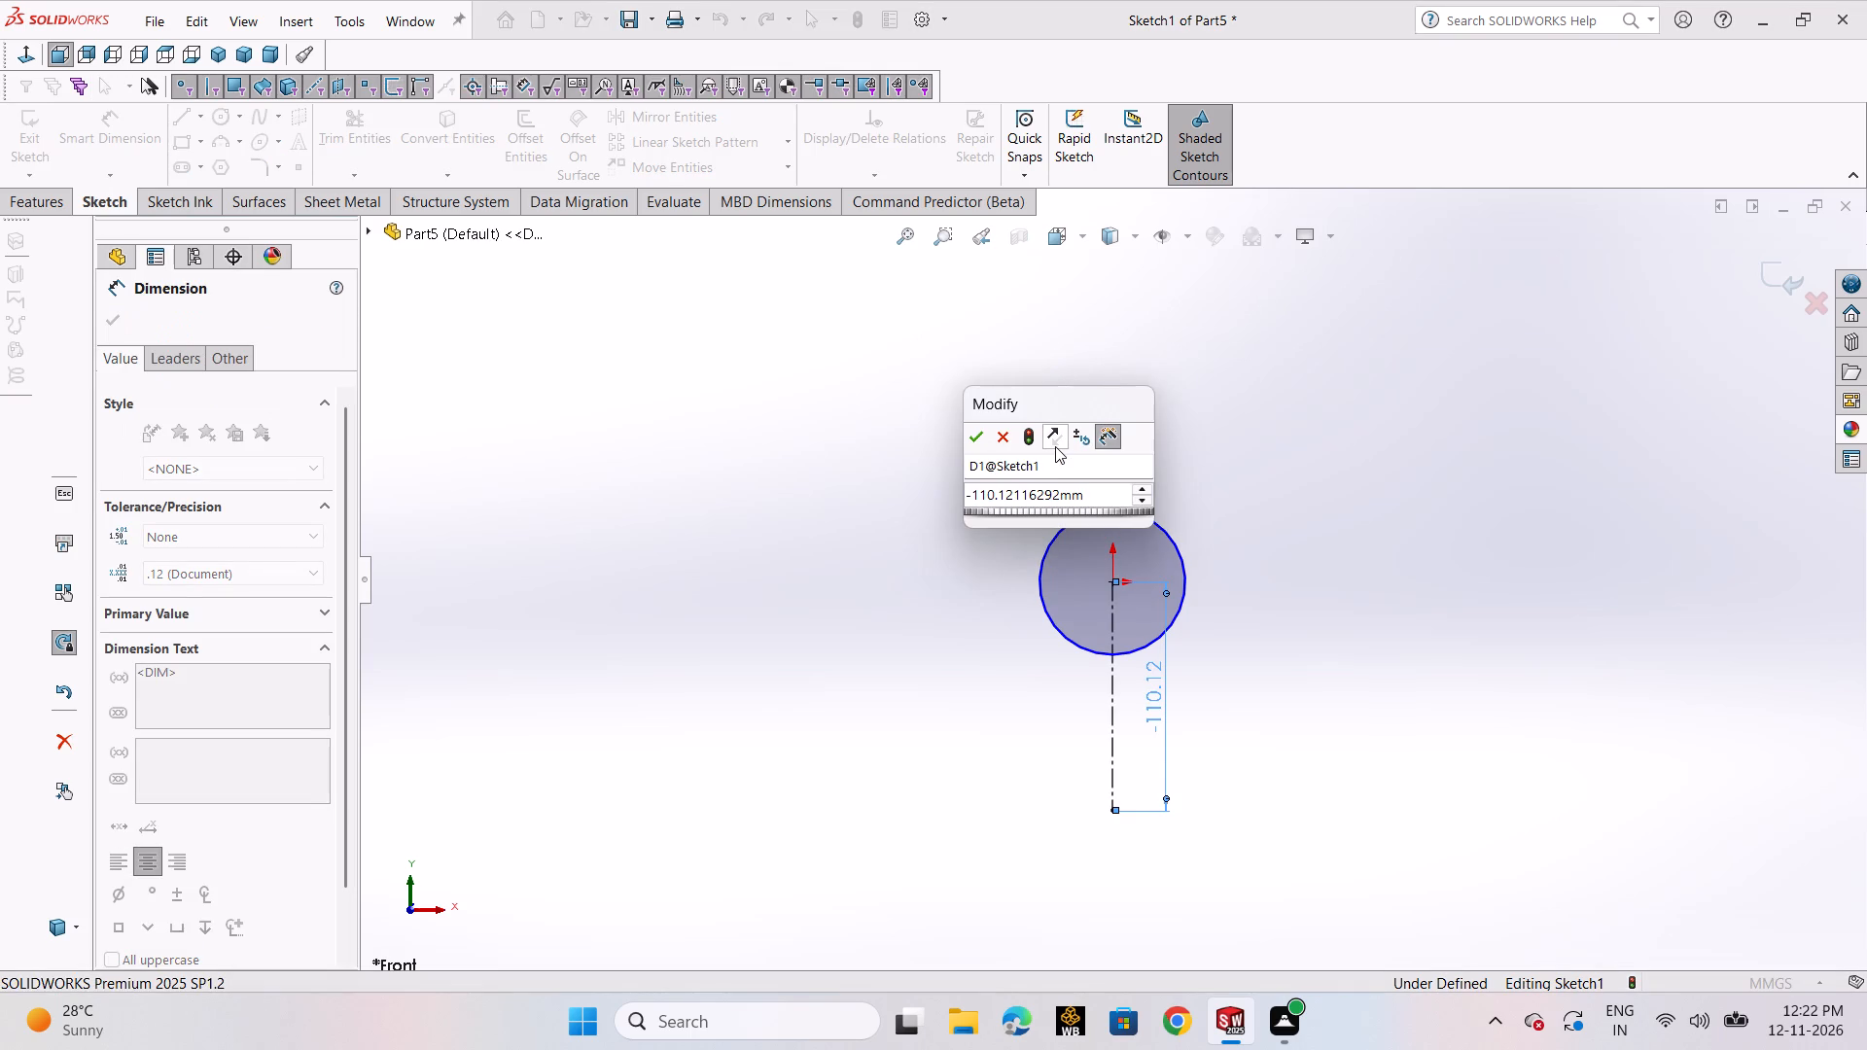
pyautogui.doubleClick(1078, 493)
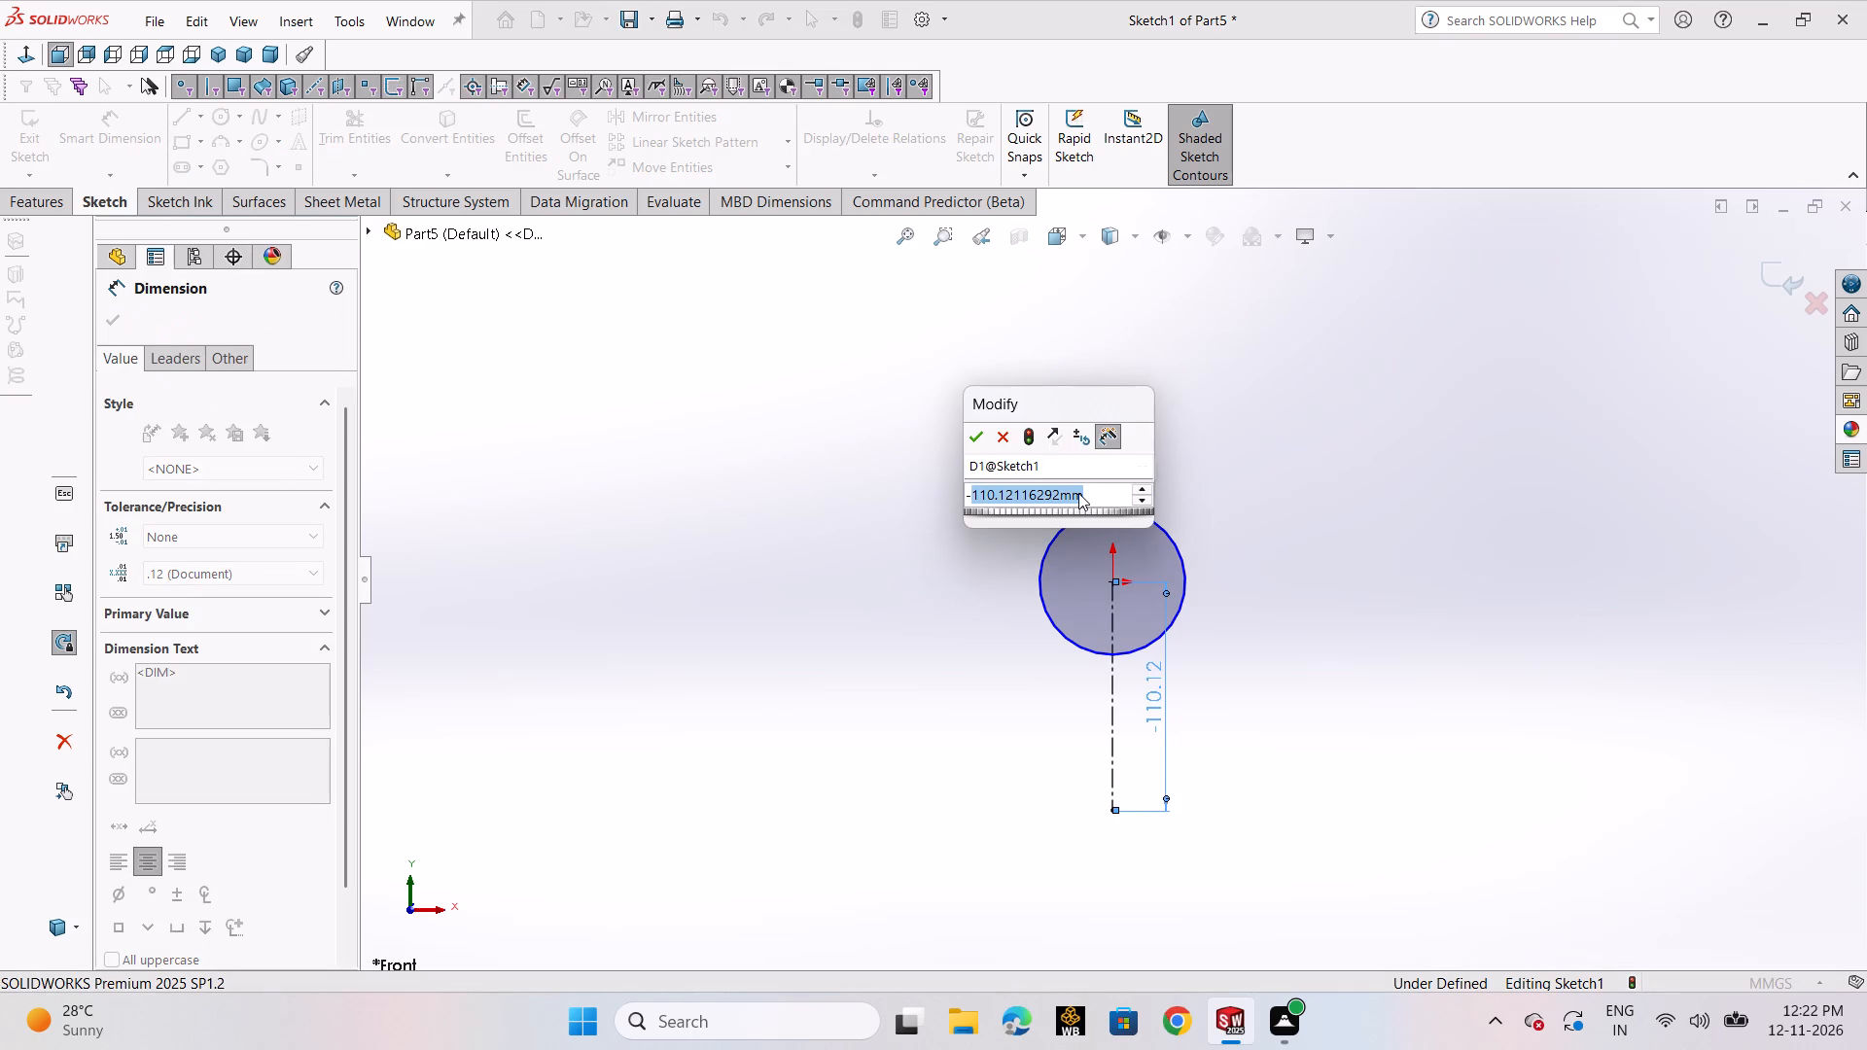
pyautogui.press('BackSpace')
pyautogui.press('BackSpace')
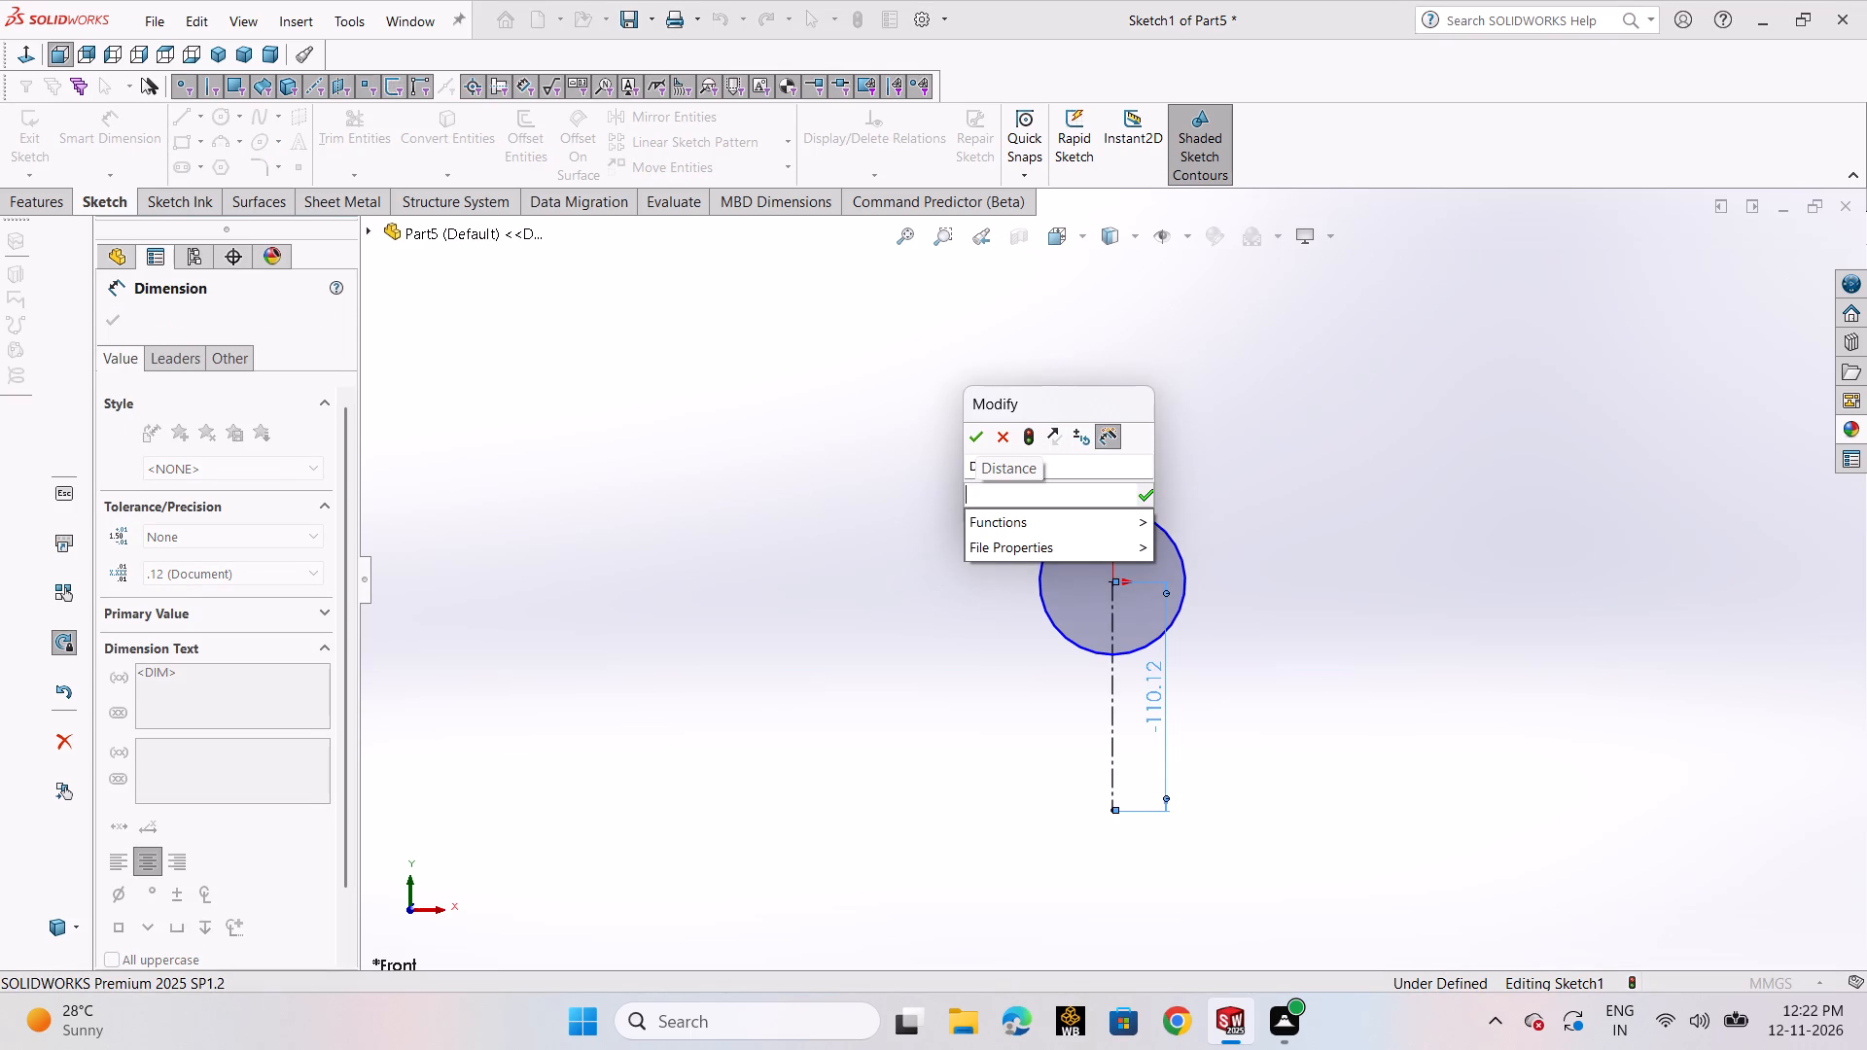
pyautogui.write('75')
pyautogui.press('Return')
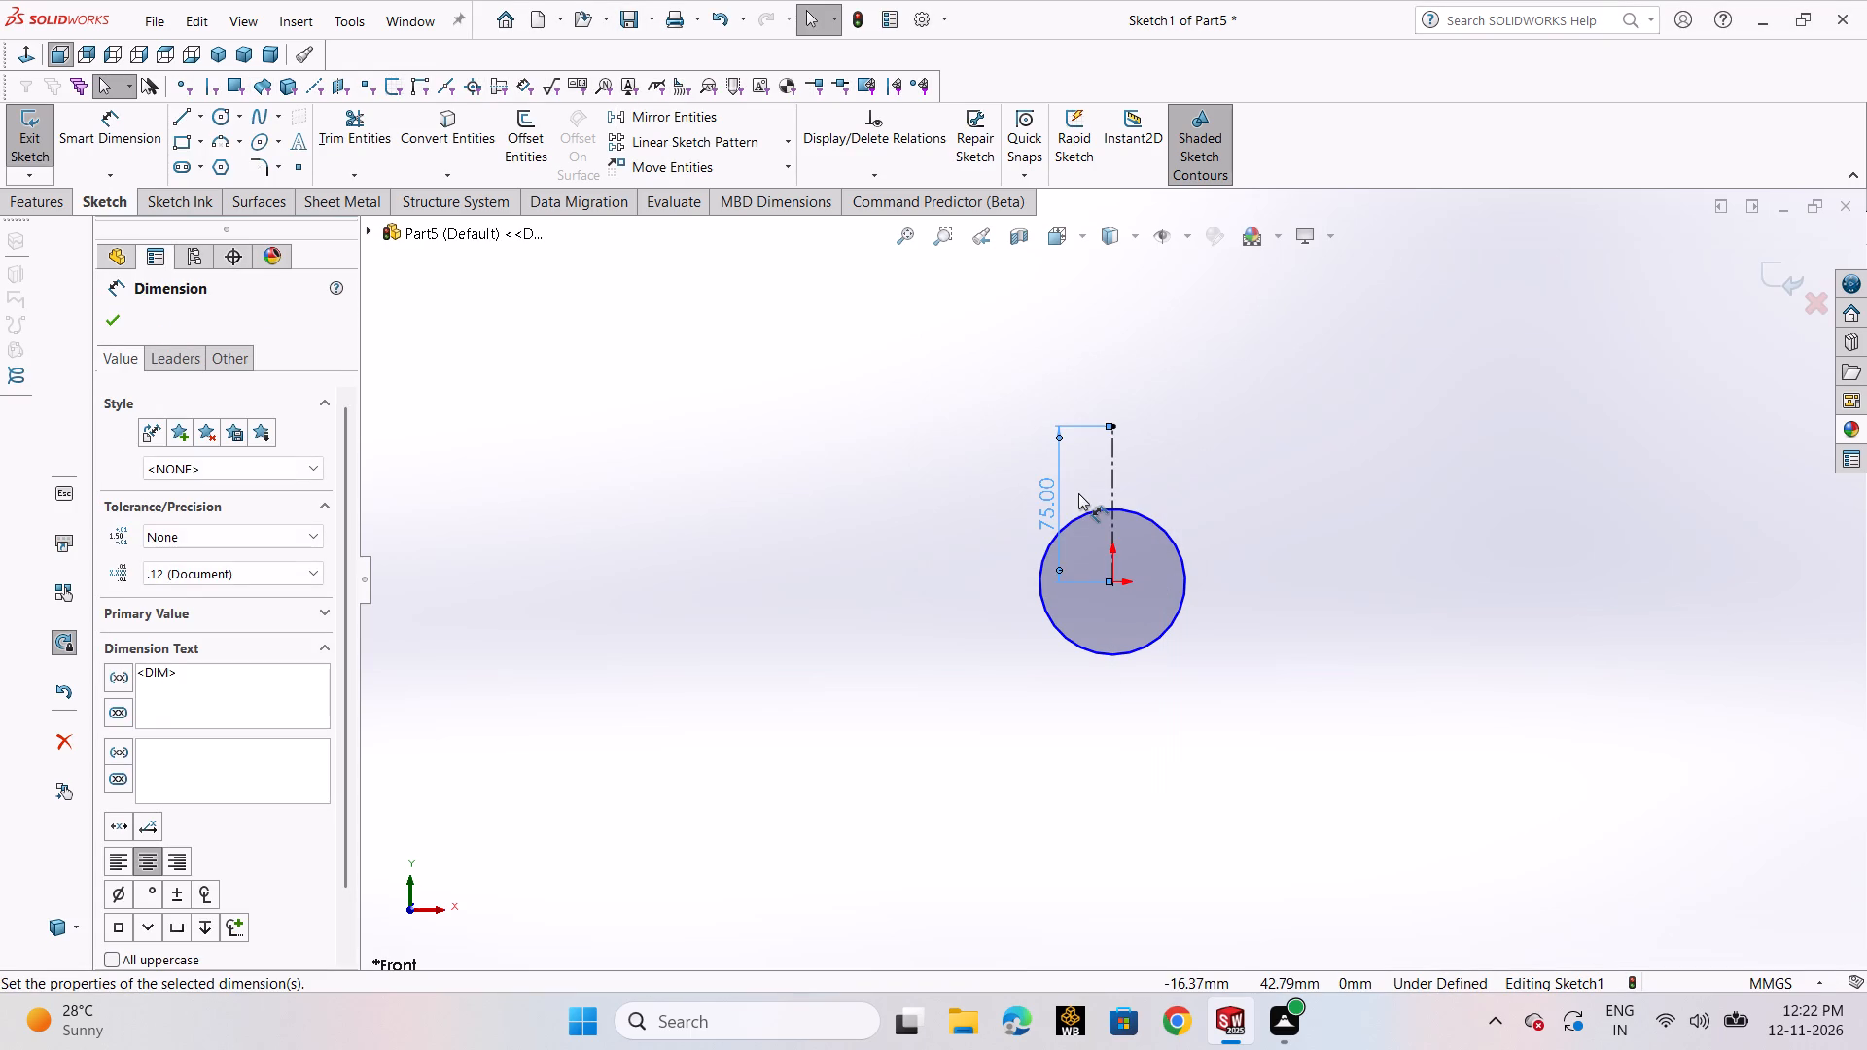
pyautogui.click(111, 322)
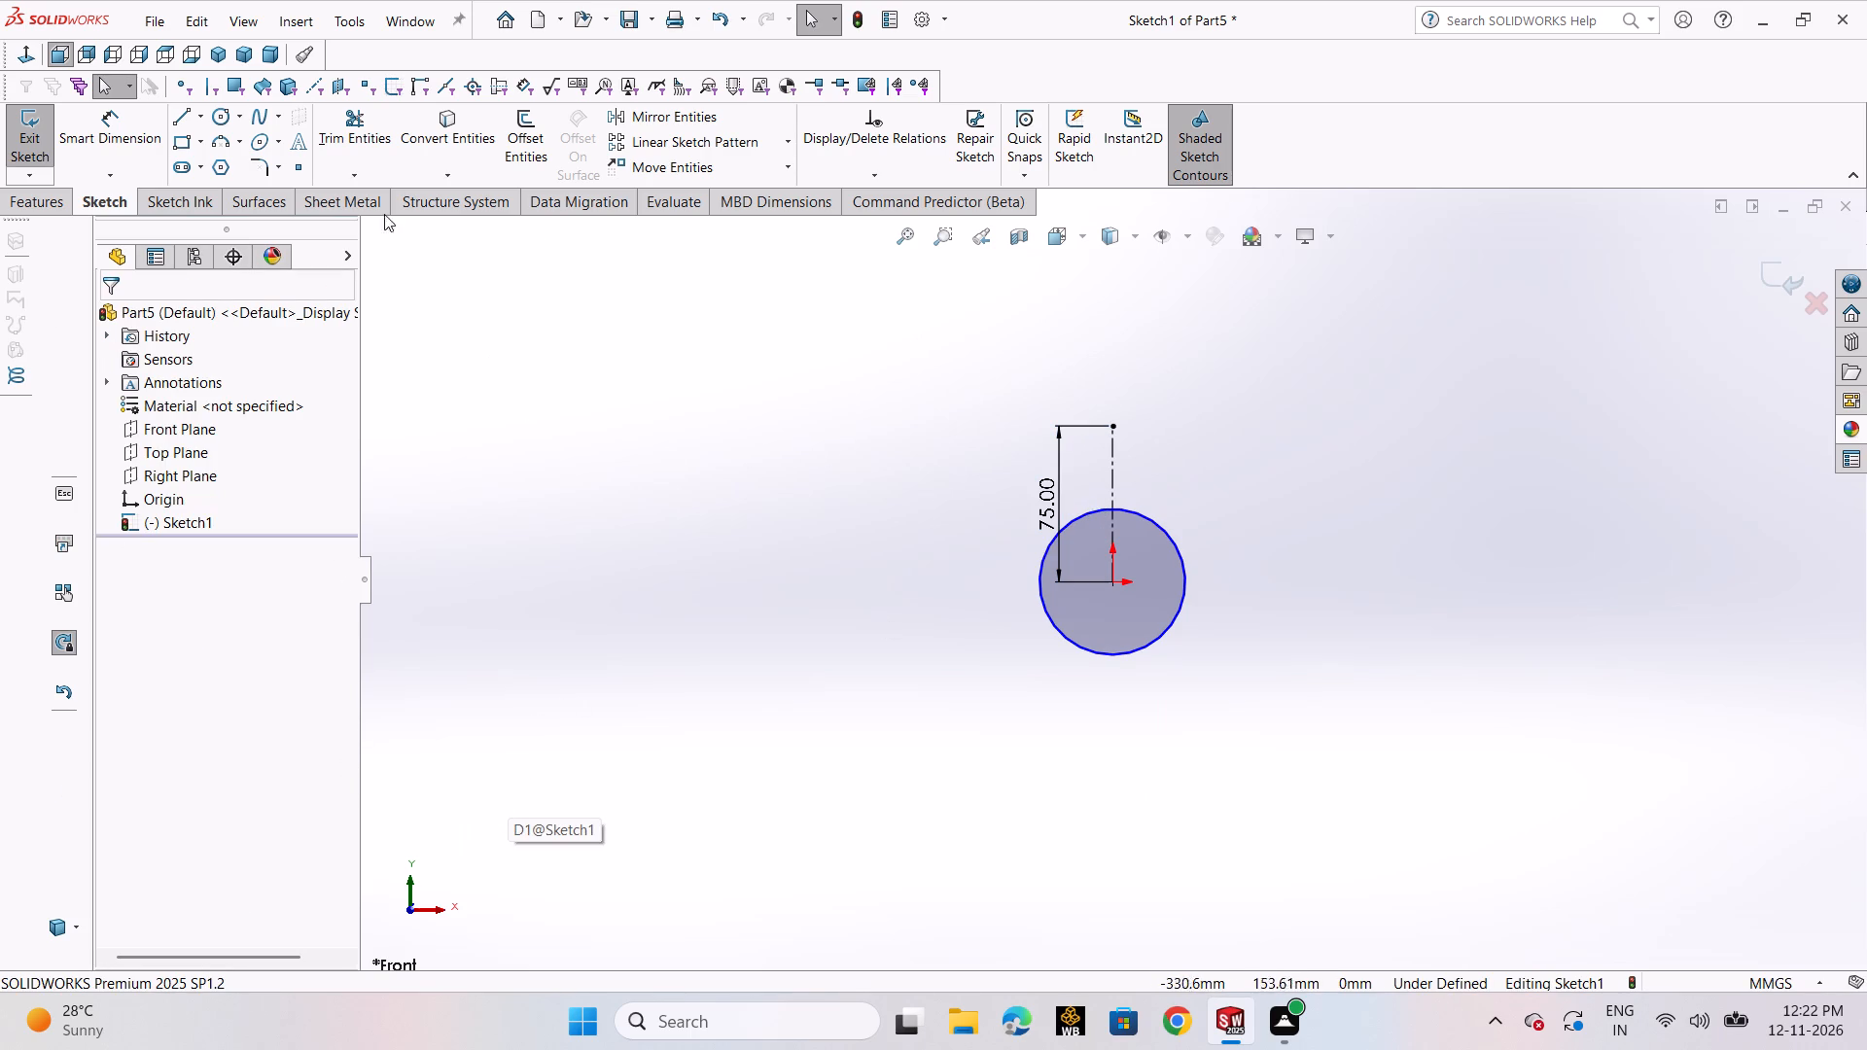
# Offset the vertical centerline by 35 mm in both directions with dimensions added.
pyautogui.click(518, 127)
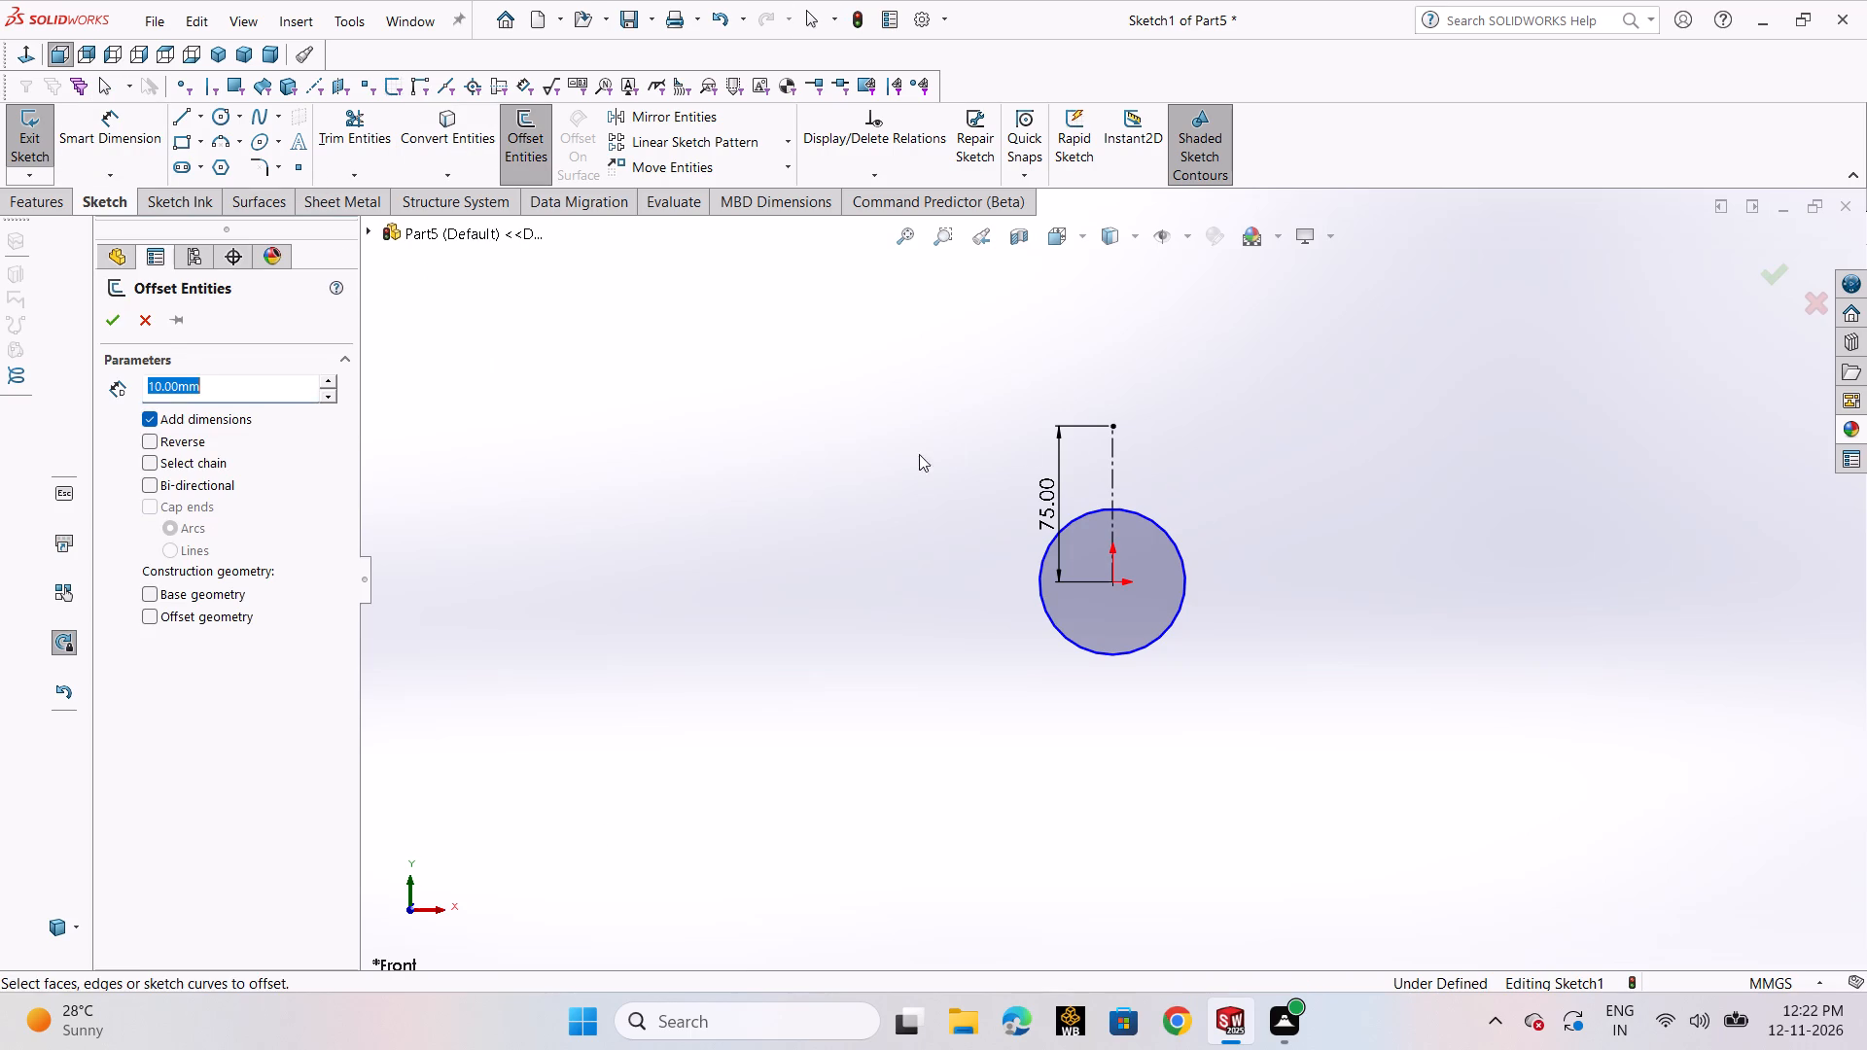
pyautogui.click(1113, 455)
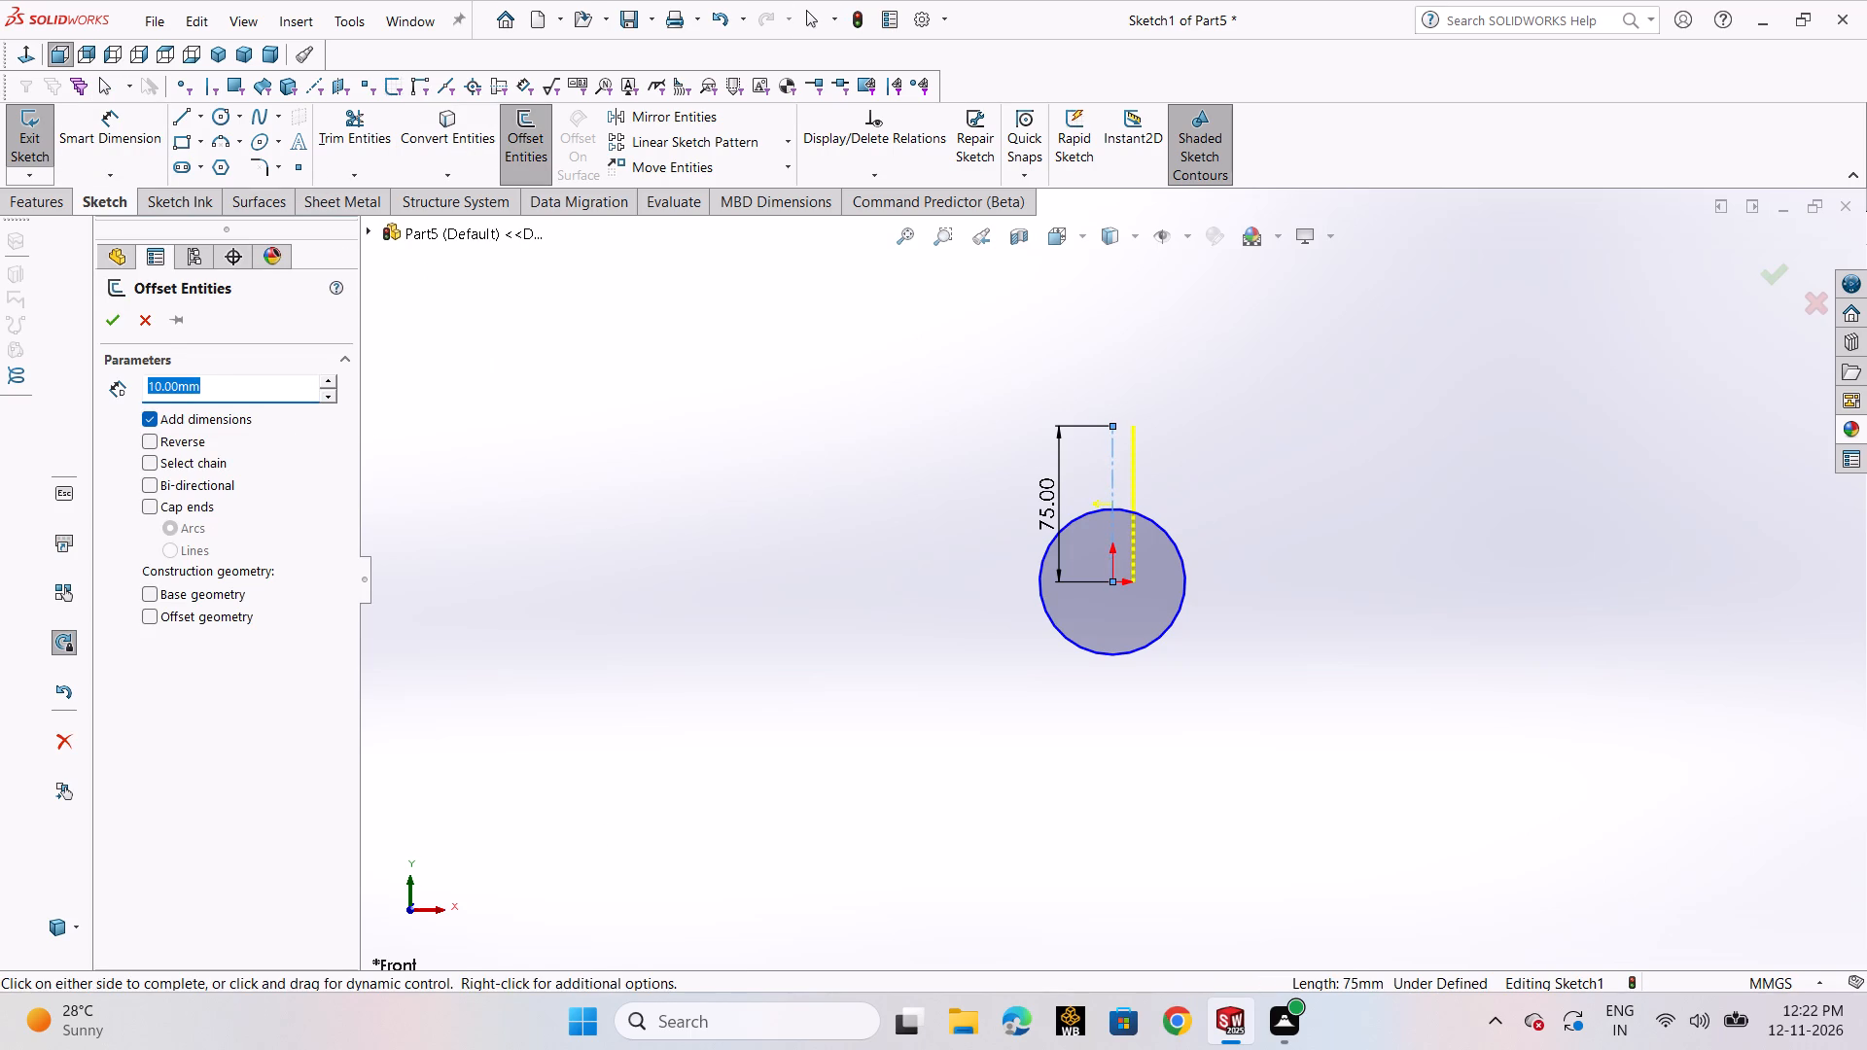
pyautogui.write('35')
pyautogui.press('Return')
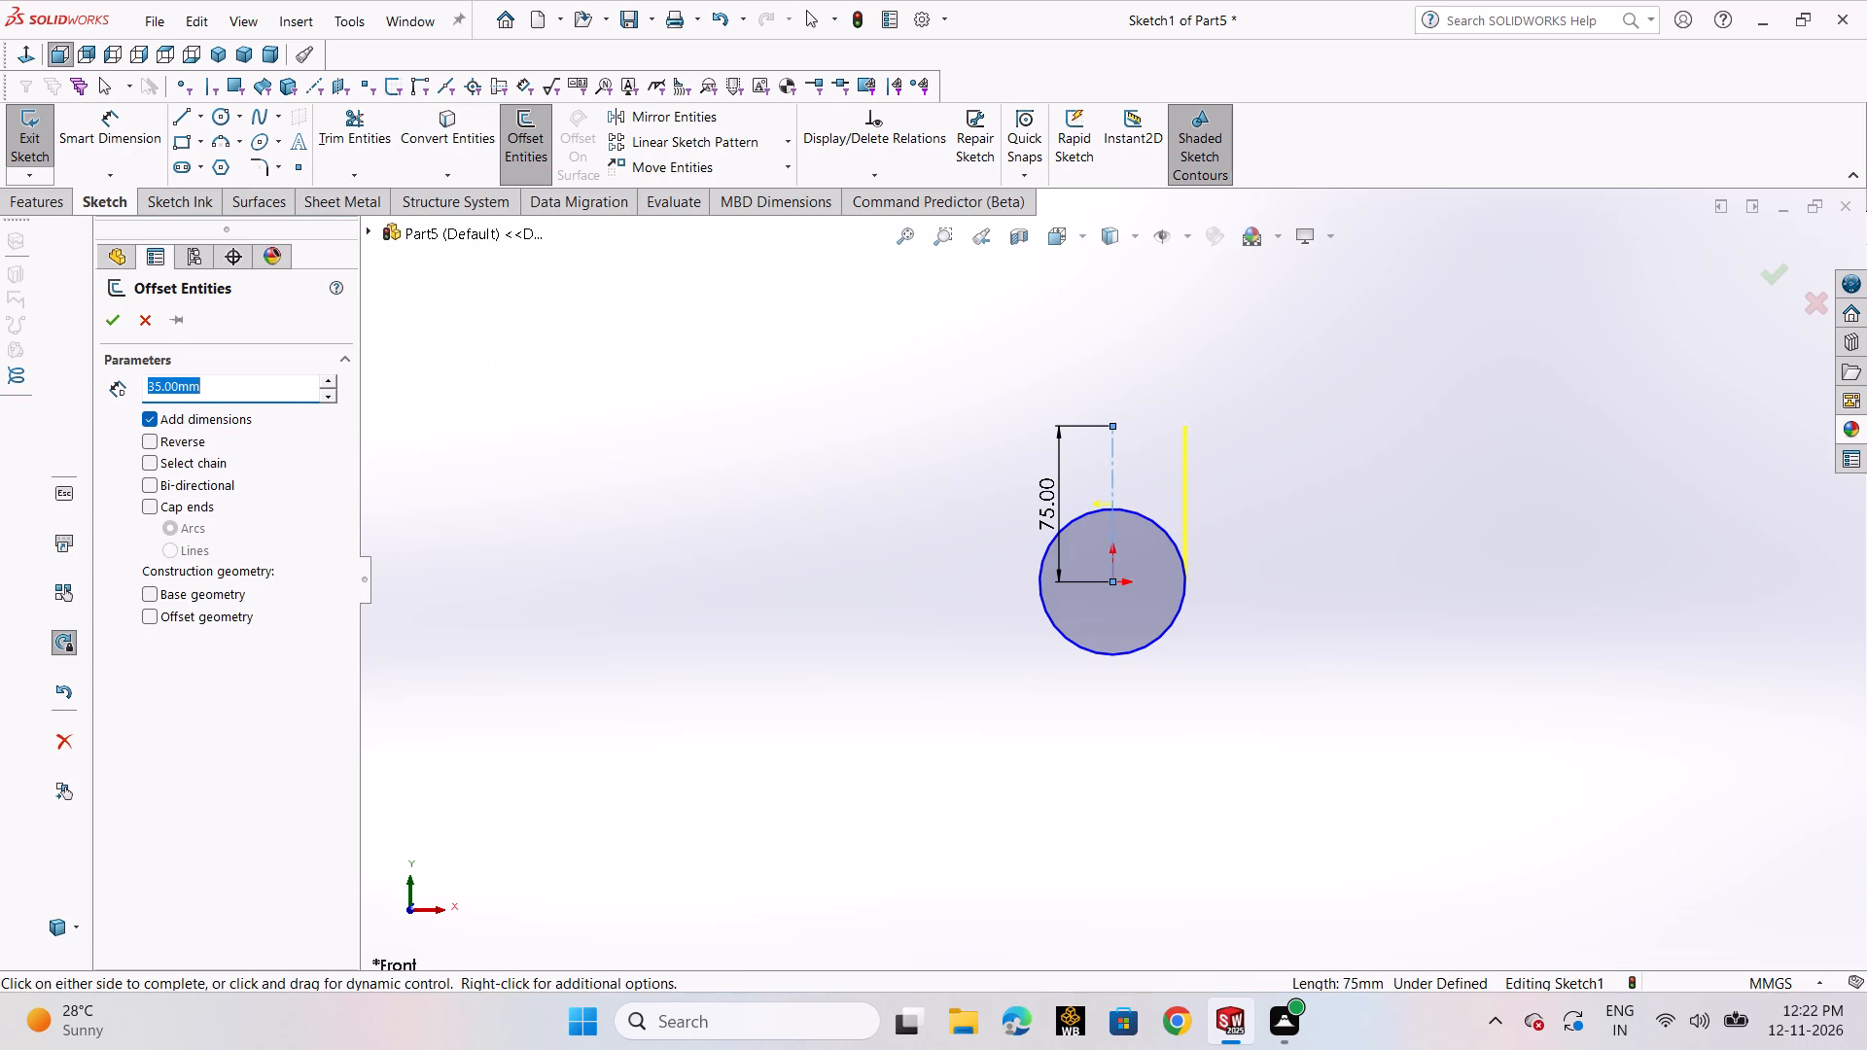
pyautogui.click(191, 481)
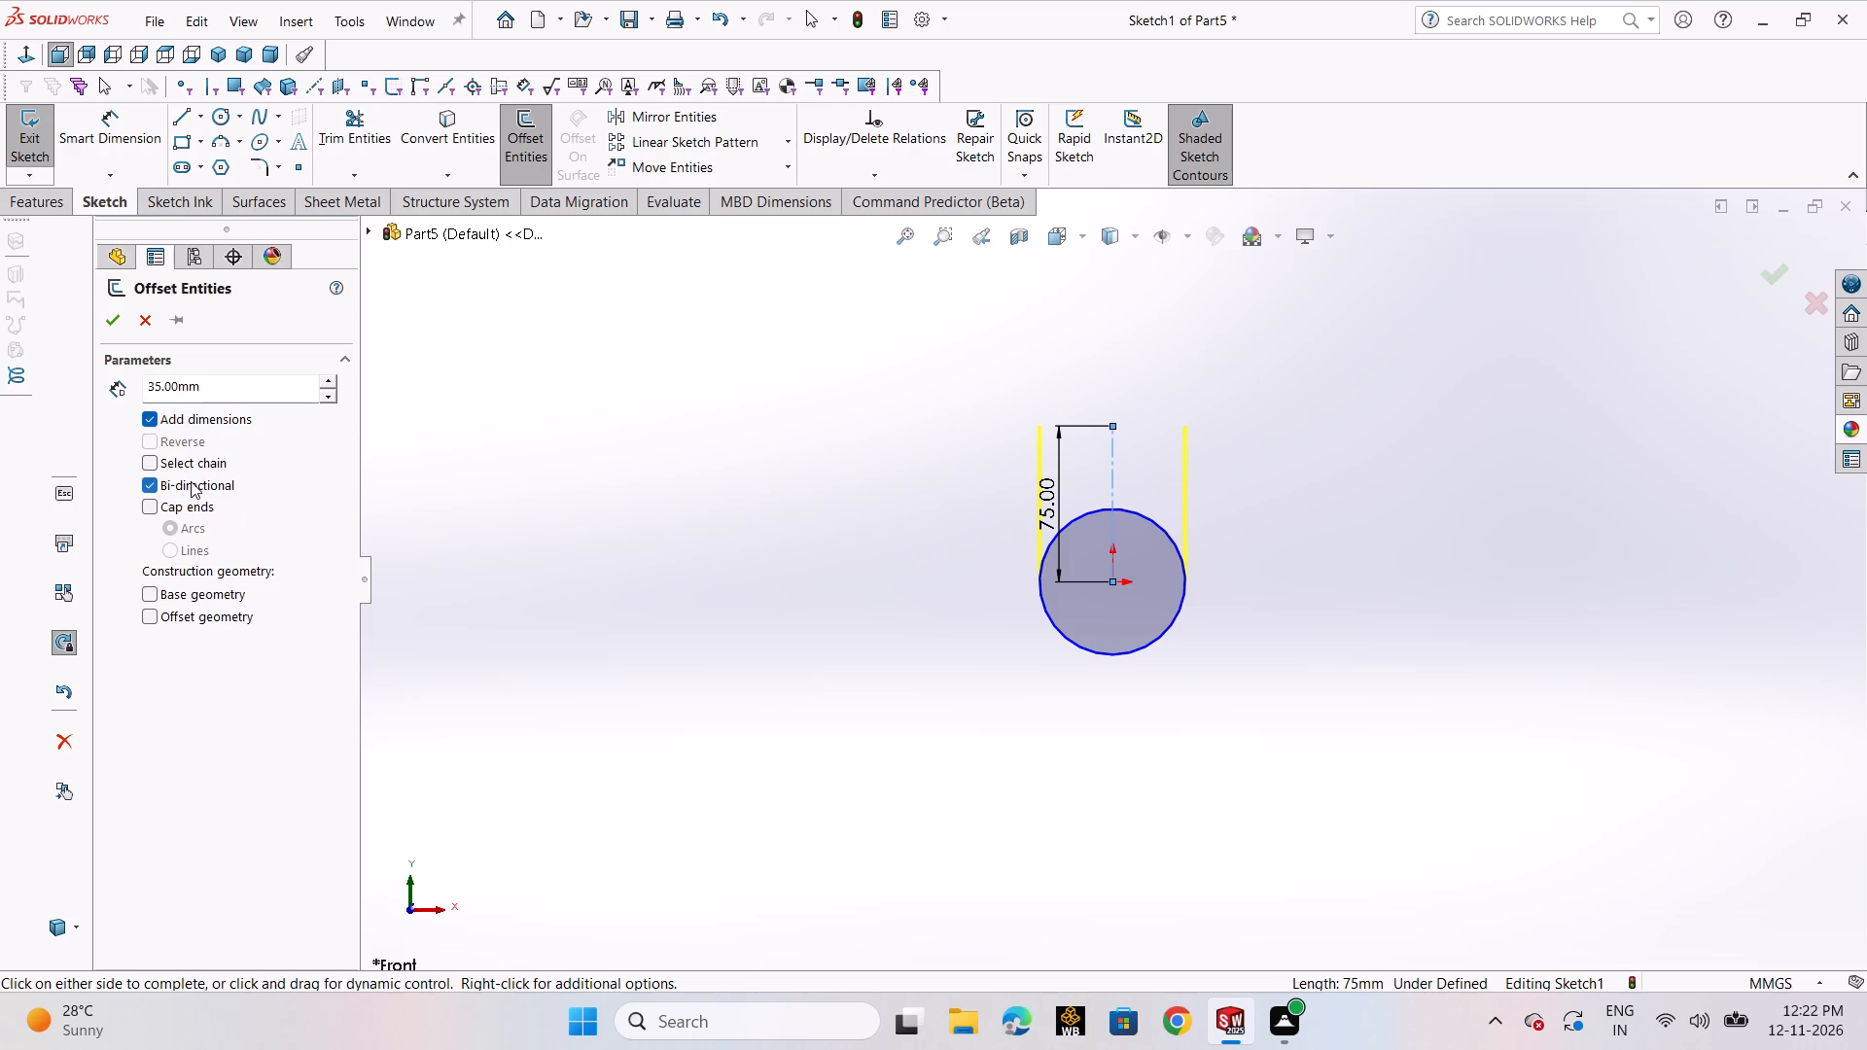
pyautogui.click(100, 331)
pyautogui.click(634, 353)
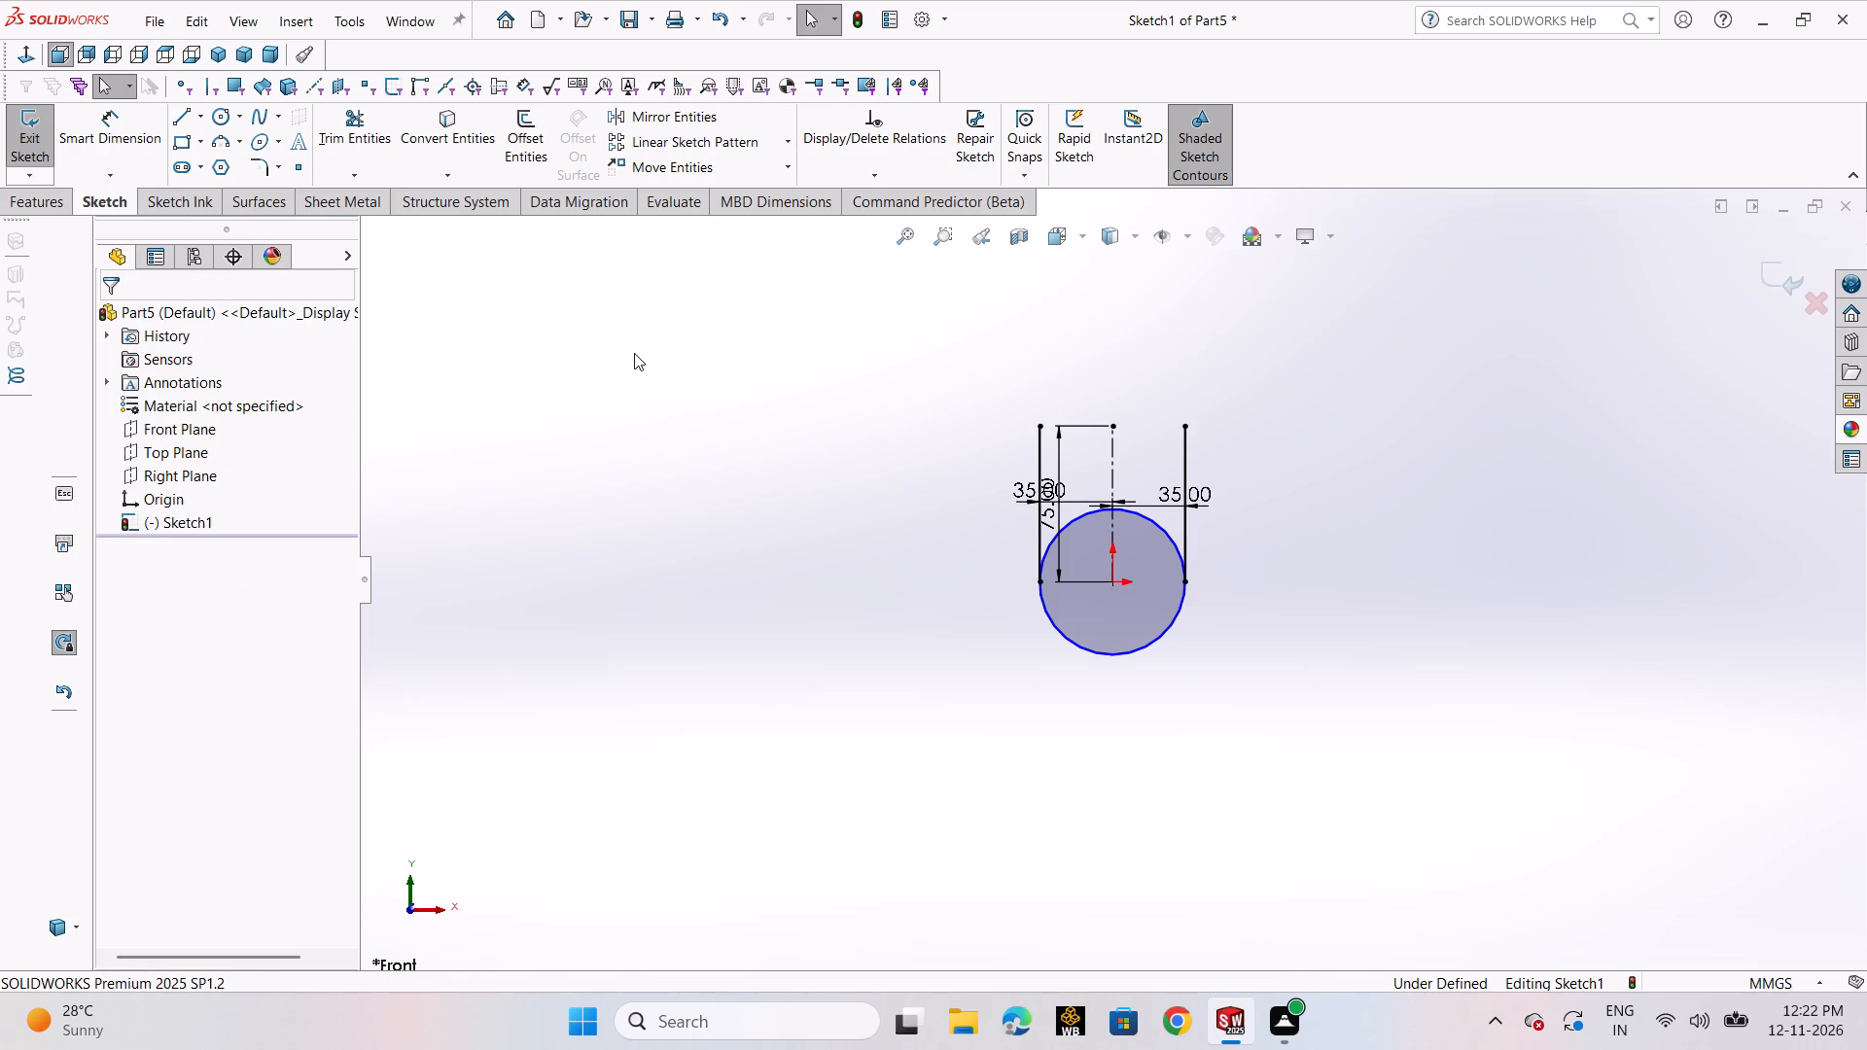
# Offset the vertical centerline by 30 mm in both directions to add the two inner lines.
pyautogui.click(536, 143)
pyautogui.click(1110, 477)
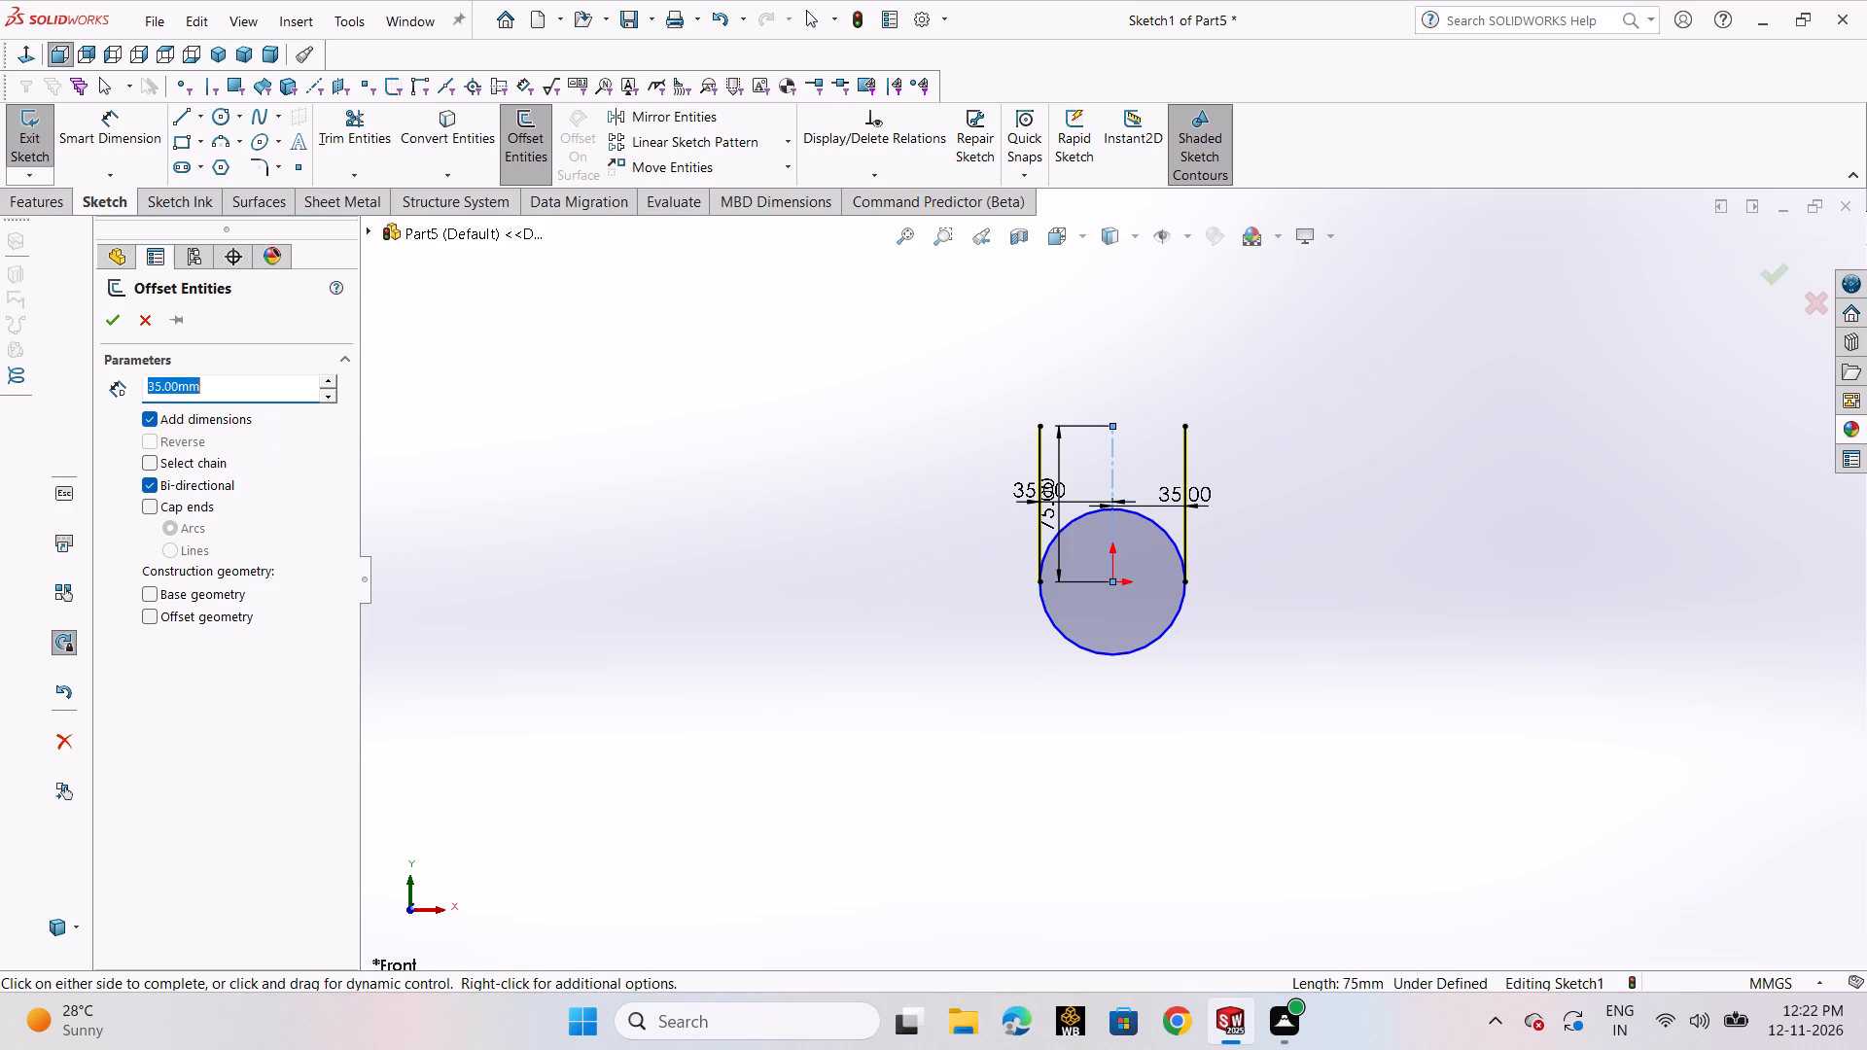
pyautogui.write('30')
pyautogui.press('Return')
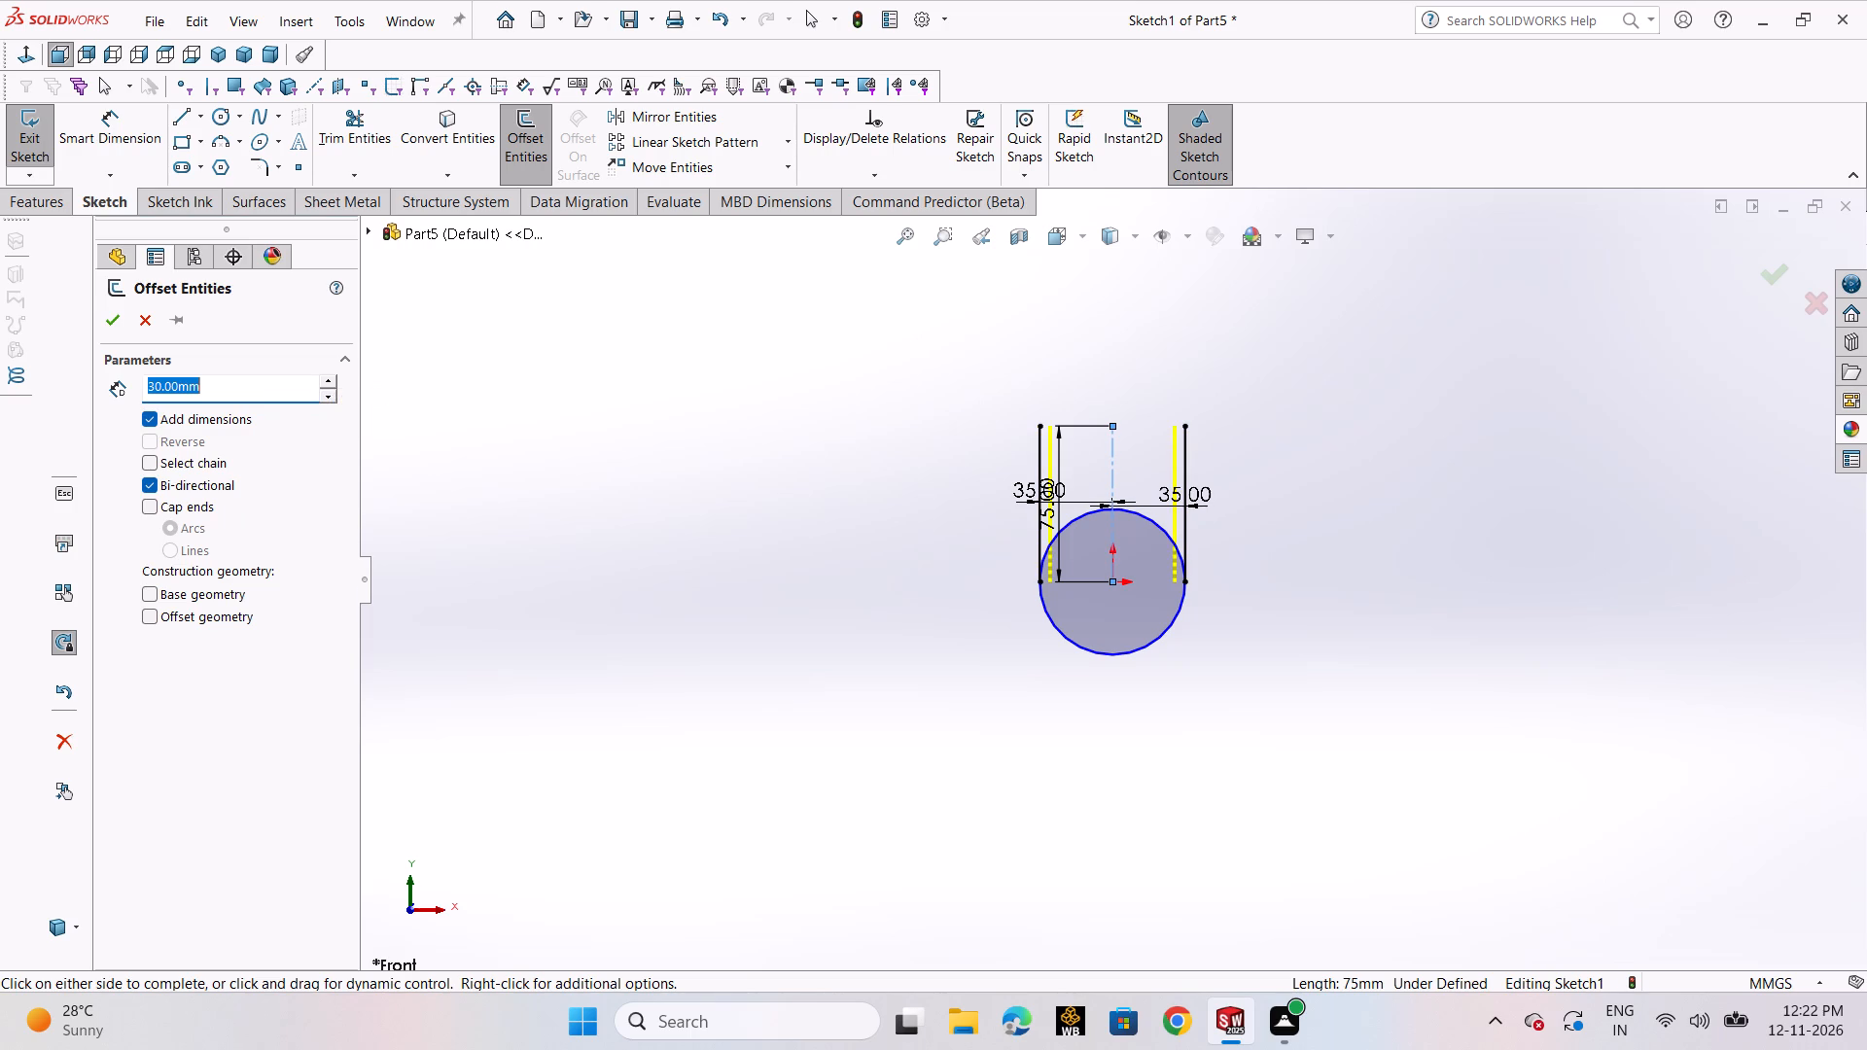
pyautogui.click(123, 327)
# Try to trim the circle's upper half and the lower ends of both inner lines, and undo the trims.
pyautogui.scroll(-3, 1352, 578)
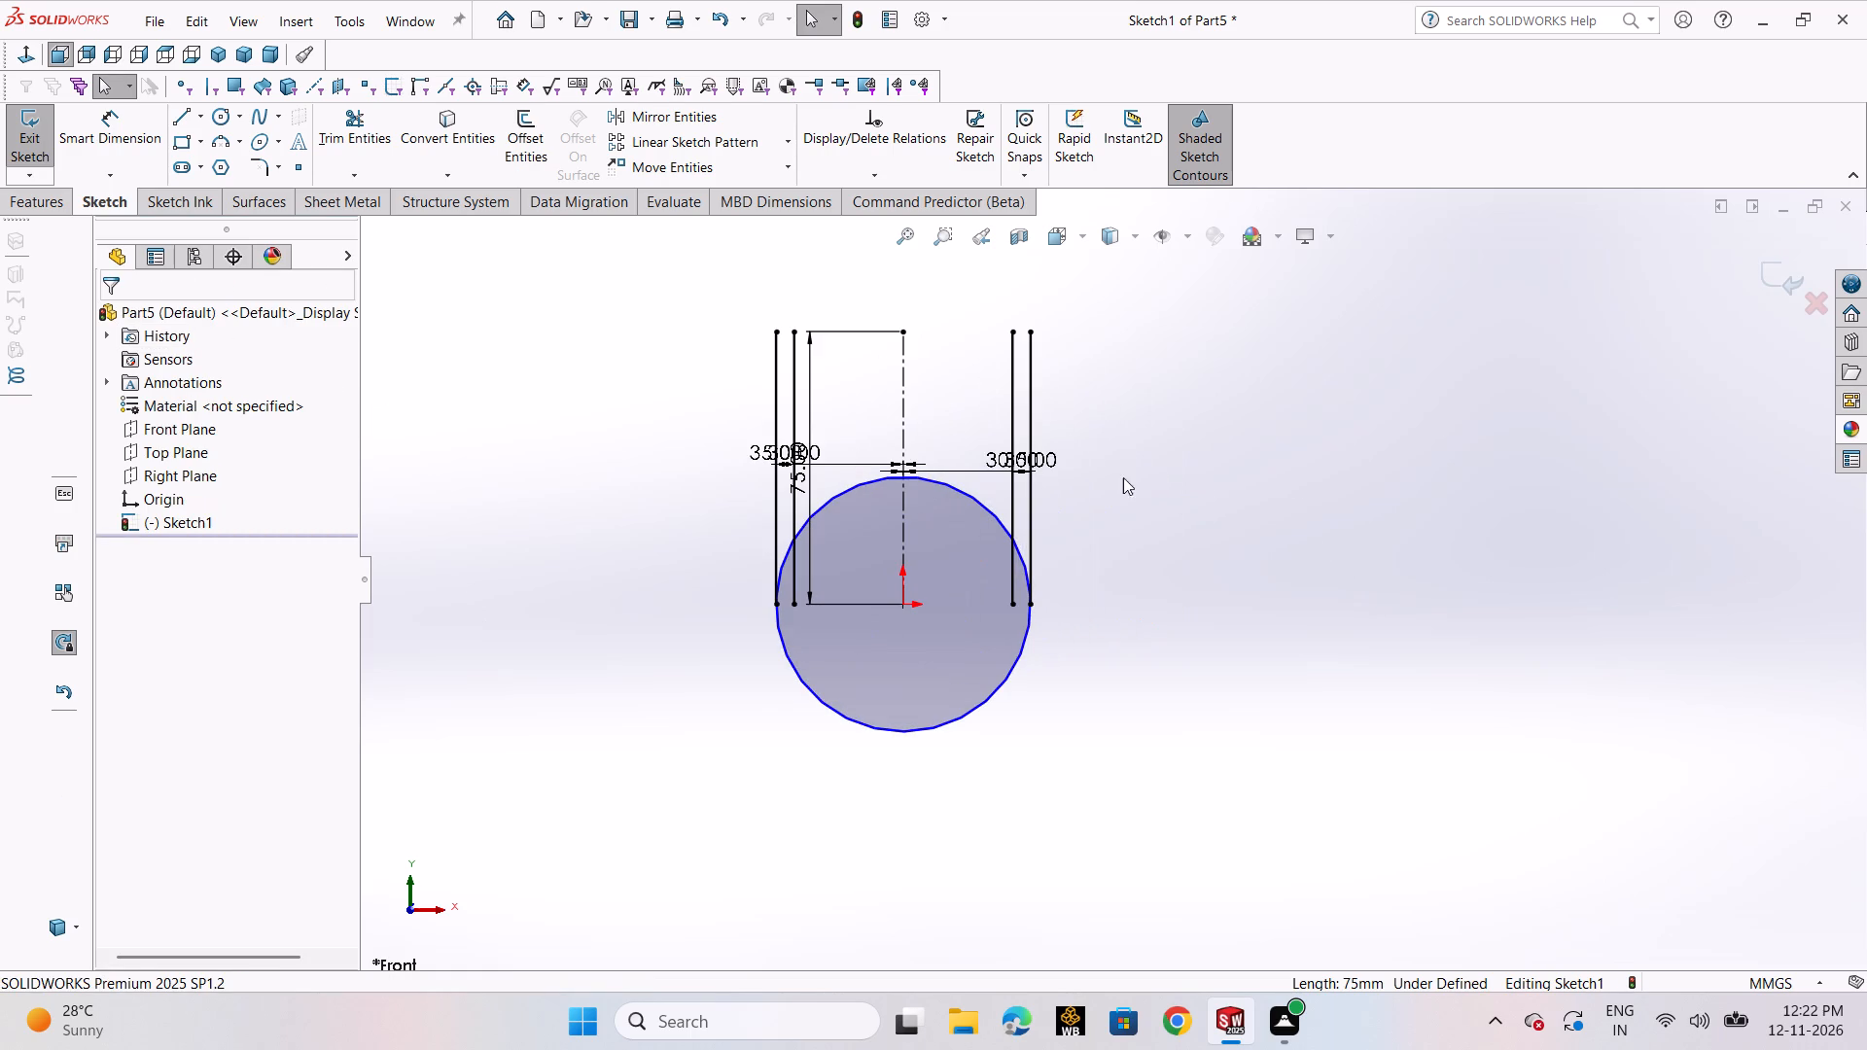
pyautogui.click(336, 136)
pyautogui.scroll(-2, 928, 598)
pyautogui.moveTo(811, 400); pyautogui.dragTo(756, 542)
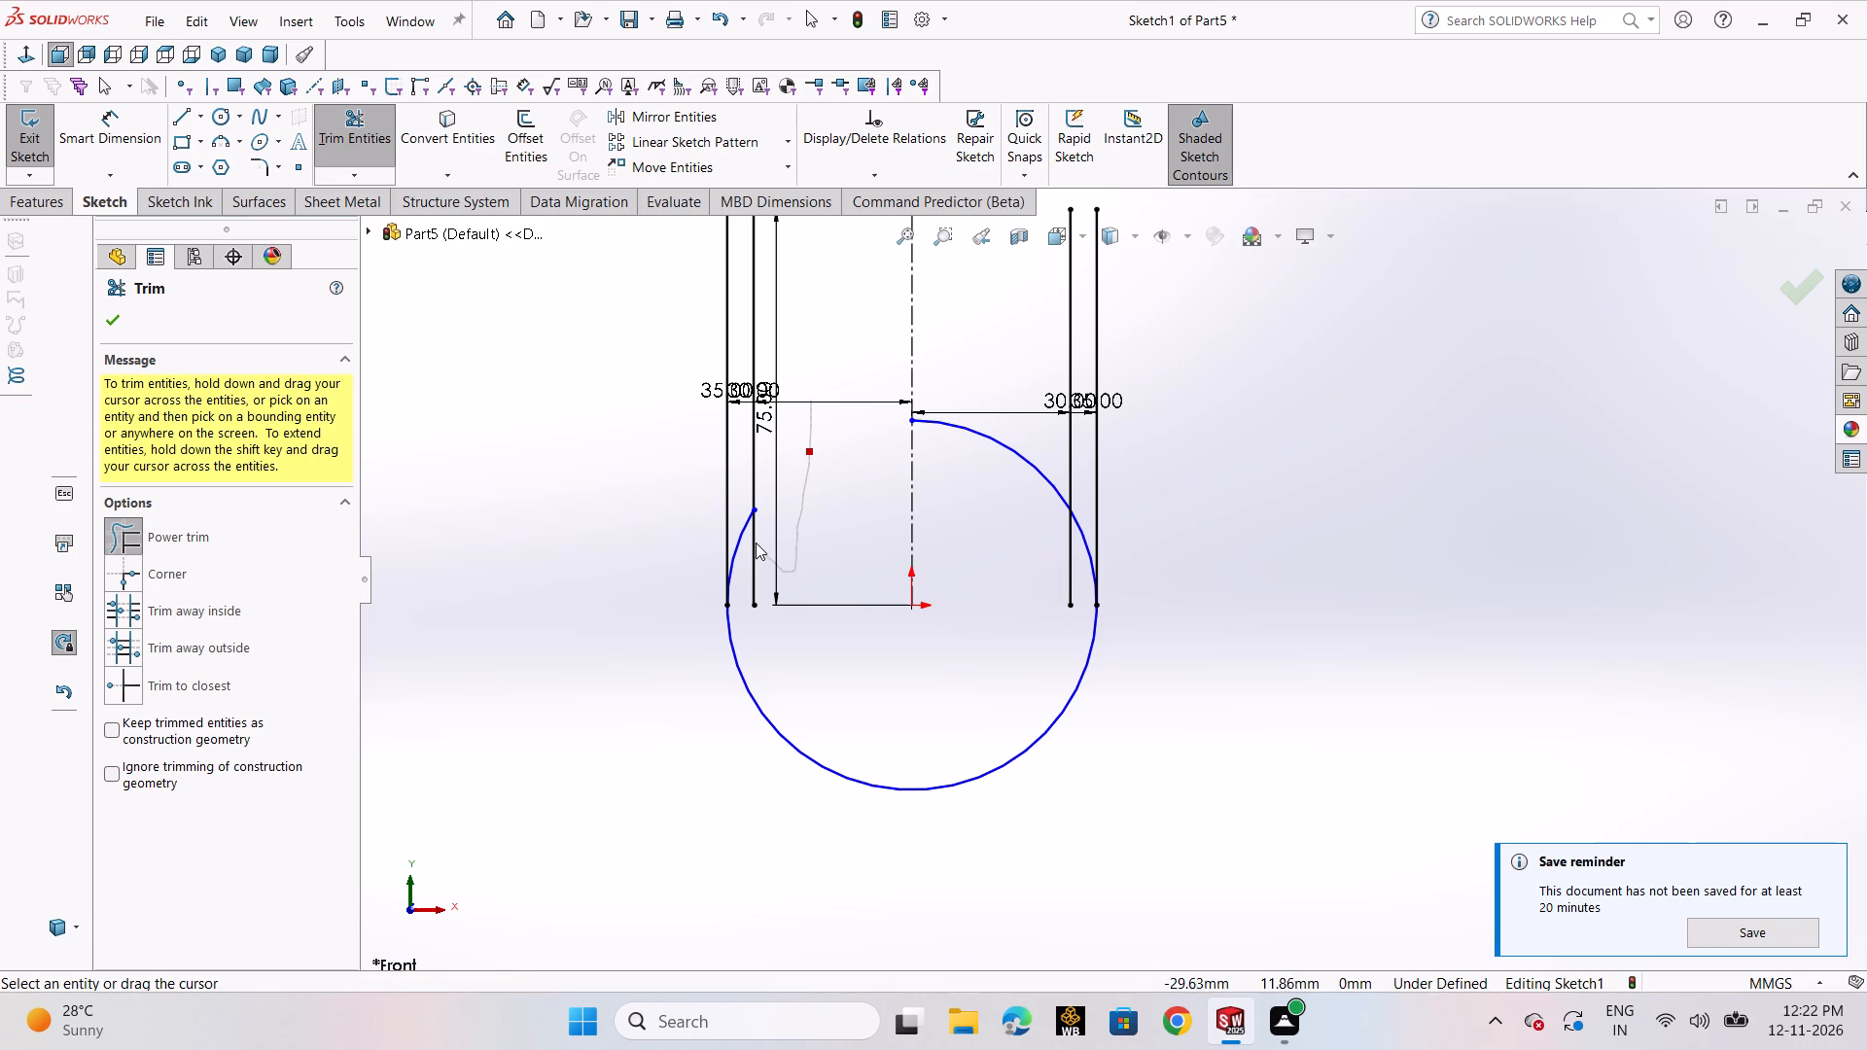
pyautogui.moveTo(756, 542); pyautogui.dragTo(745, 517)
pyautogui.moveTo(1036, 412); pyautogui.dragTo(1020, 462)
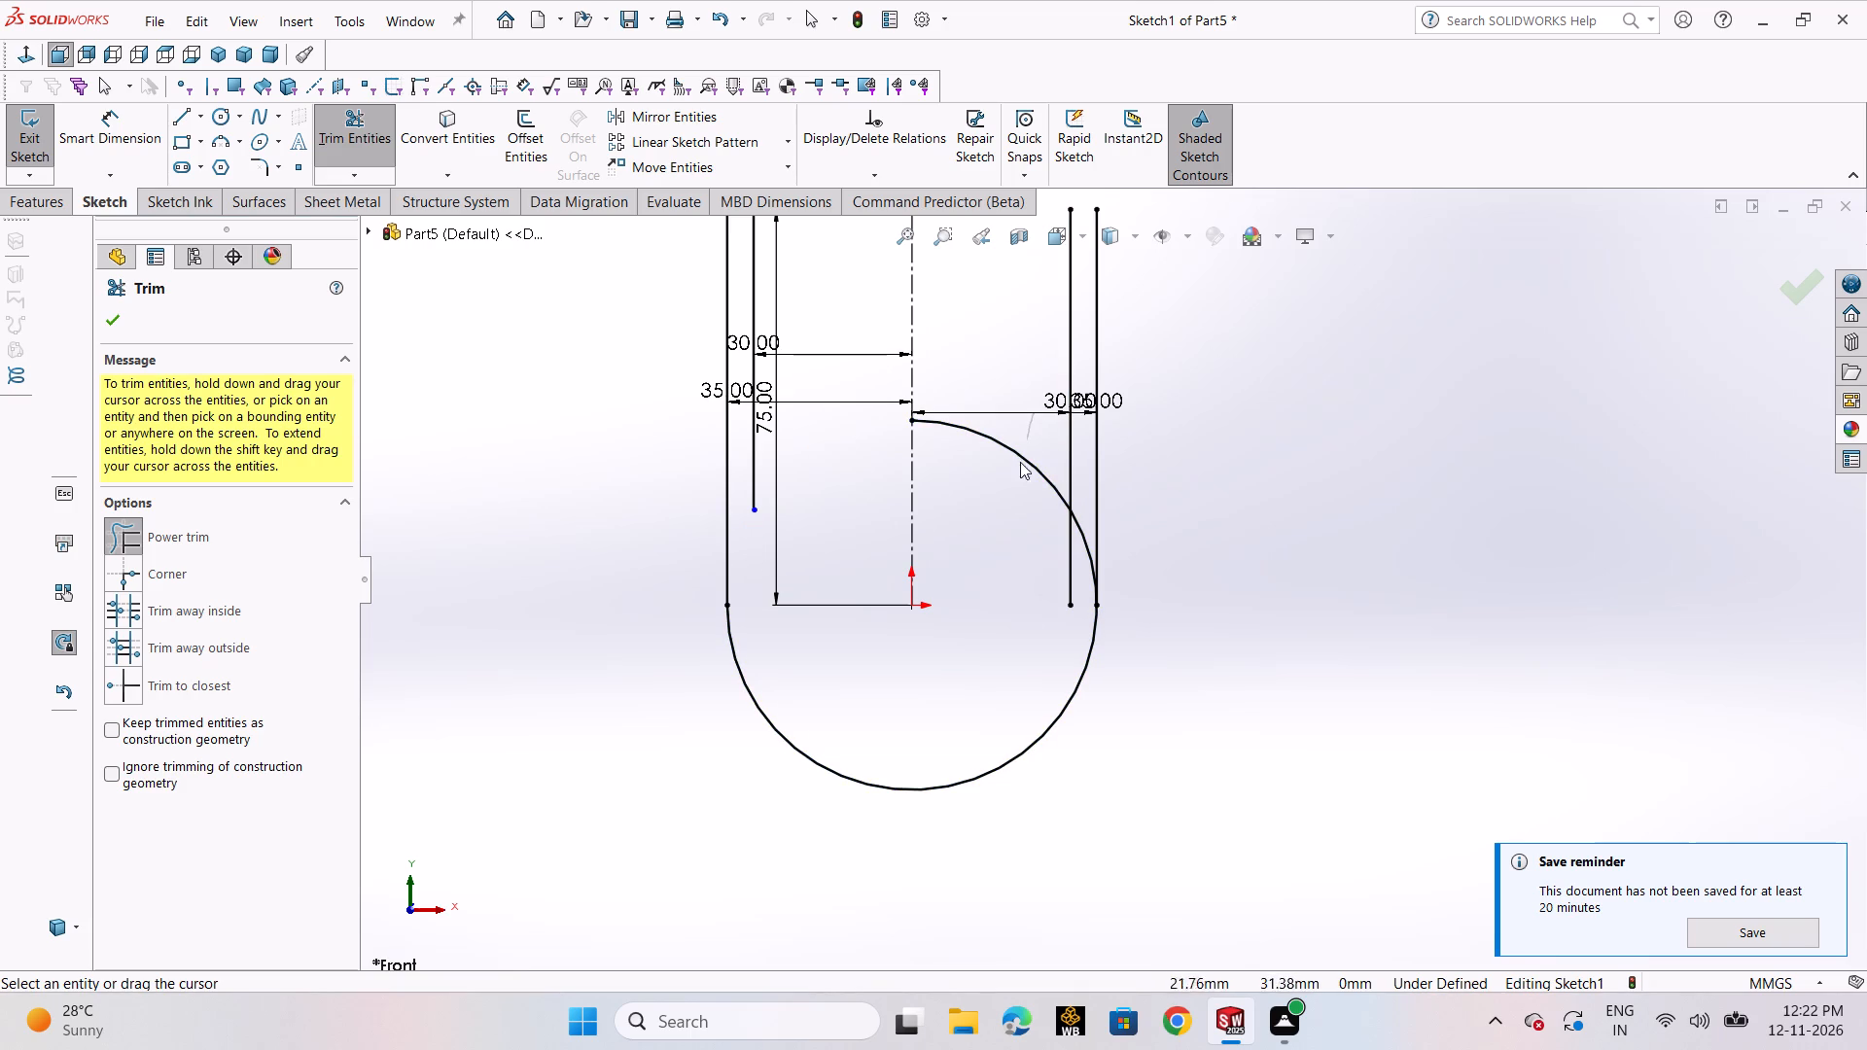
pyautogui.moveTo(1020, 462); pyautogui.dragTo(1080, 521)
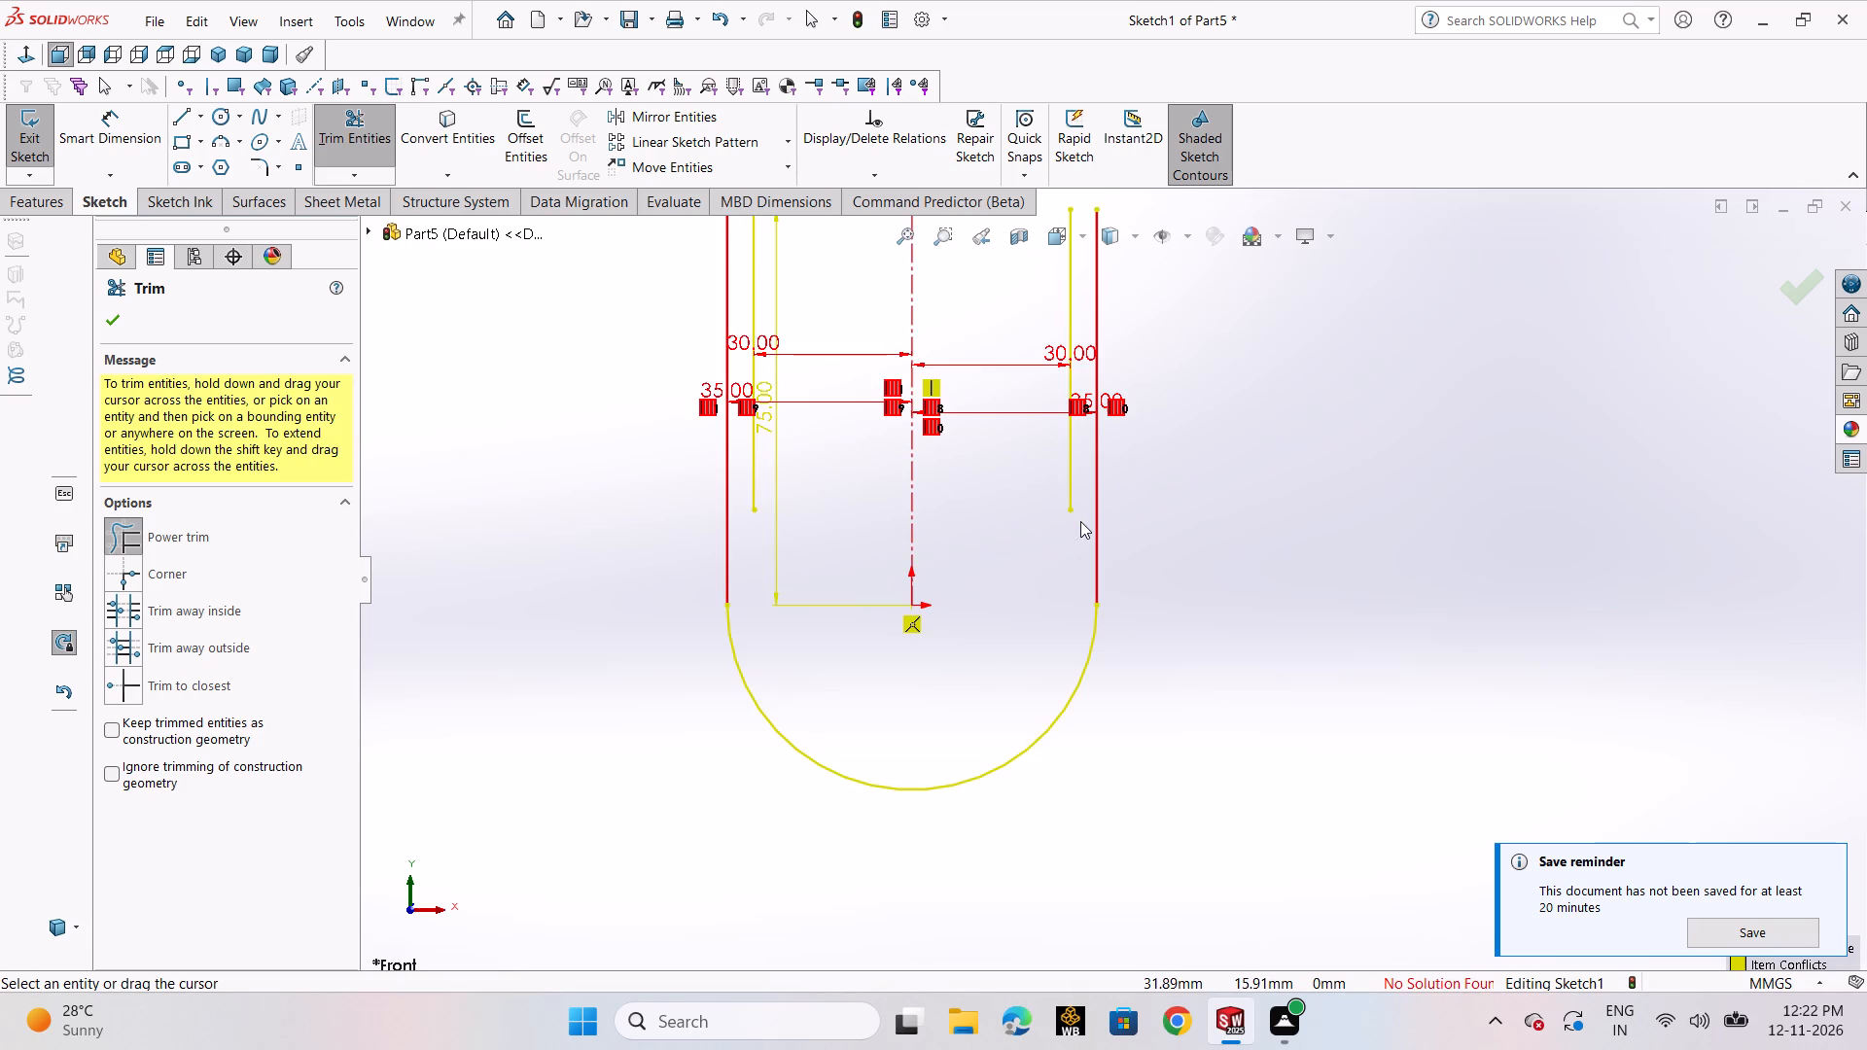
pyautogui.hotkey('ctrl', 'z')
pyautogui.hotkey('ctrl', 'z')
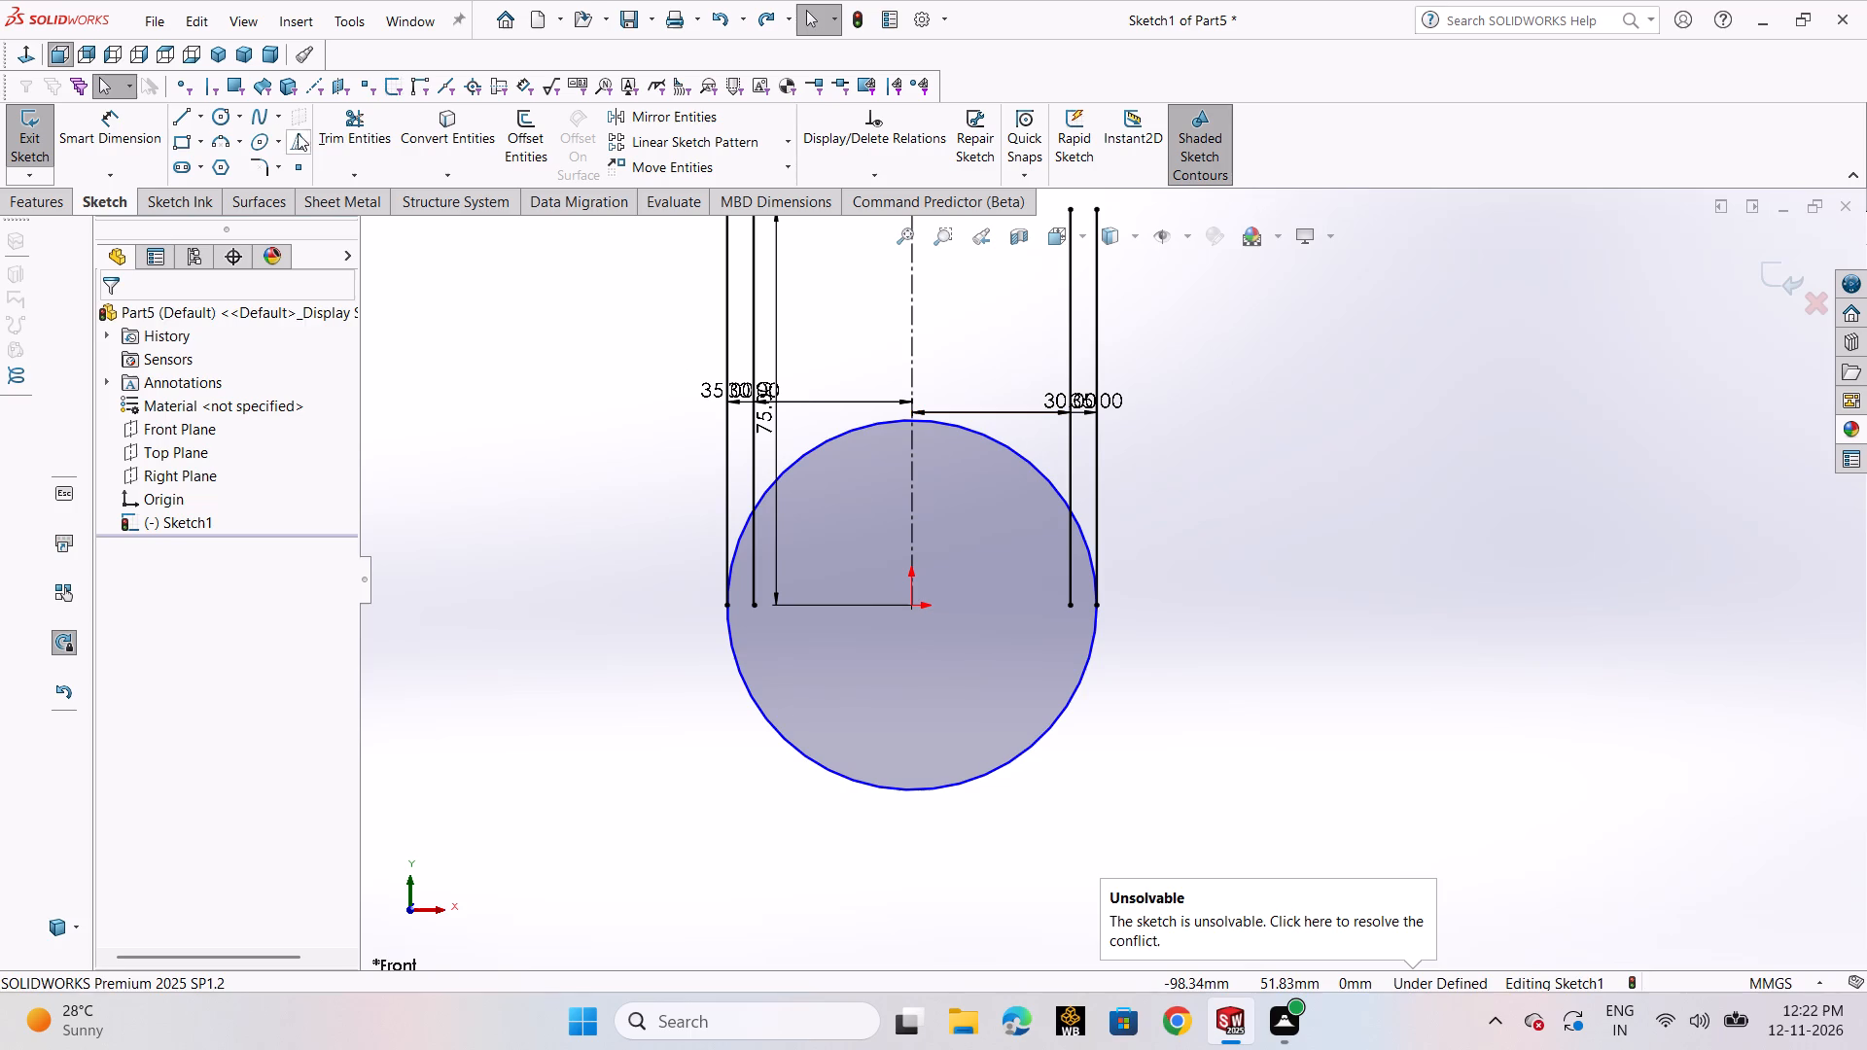
# Trim the circle's top arc between the two inner lines and the left inner line's end below the arc.
pyautogui.click(348, 128)
pyautogui.moveTo(954, 393); pyautogui.dragTo(955, 595)
pyautogui.moveTo(998, 378); pyautogui.dragTo(1014, 571)
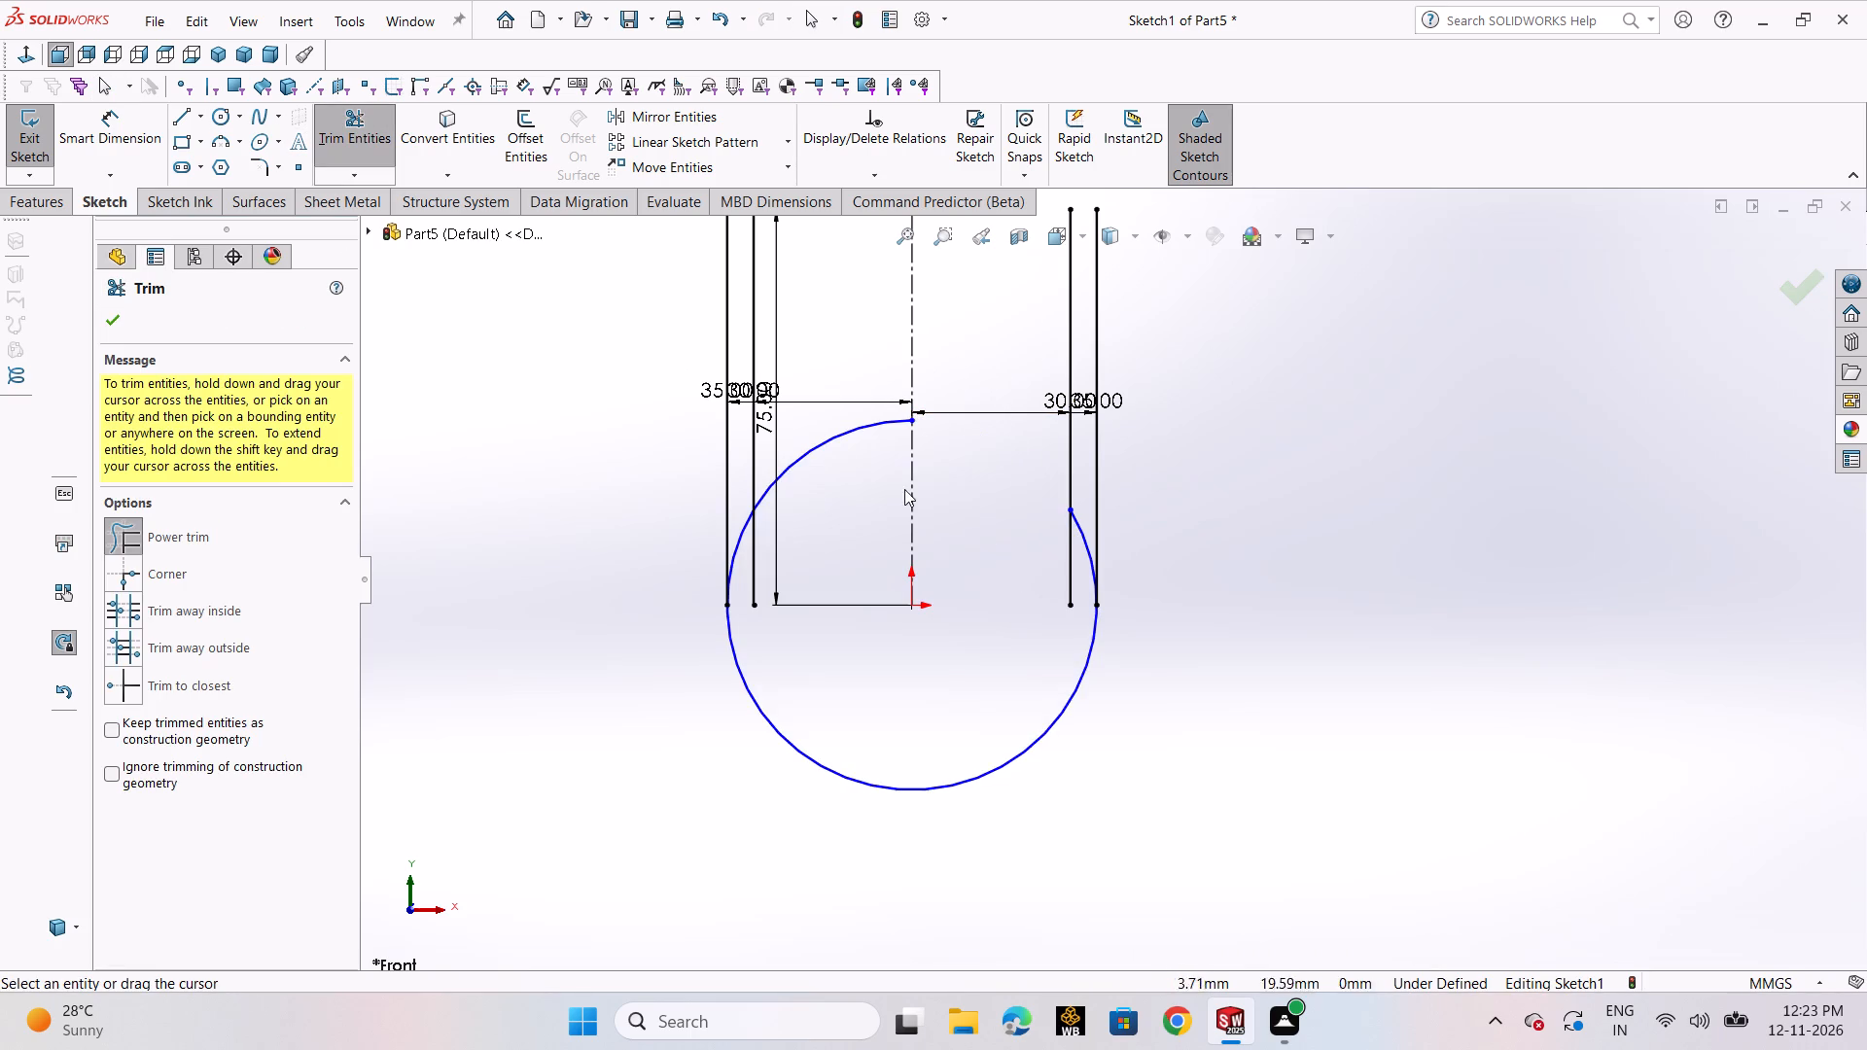
pyautogui.moveTo(842, 416); pyautogui.dragTo(841, 511)
pyautogui.click(766, 541)
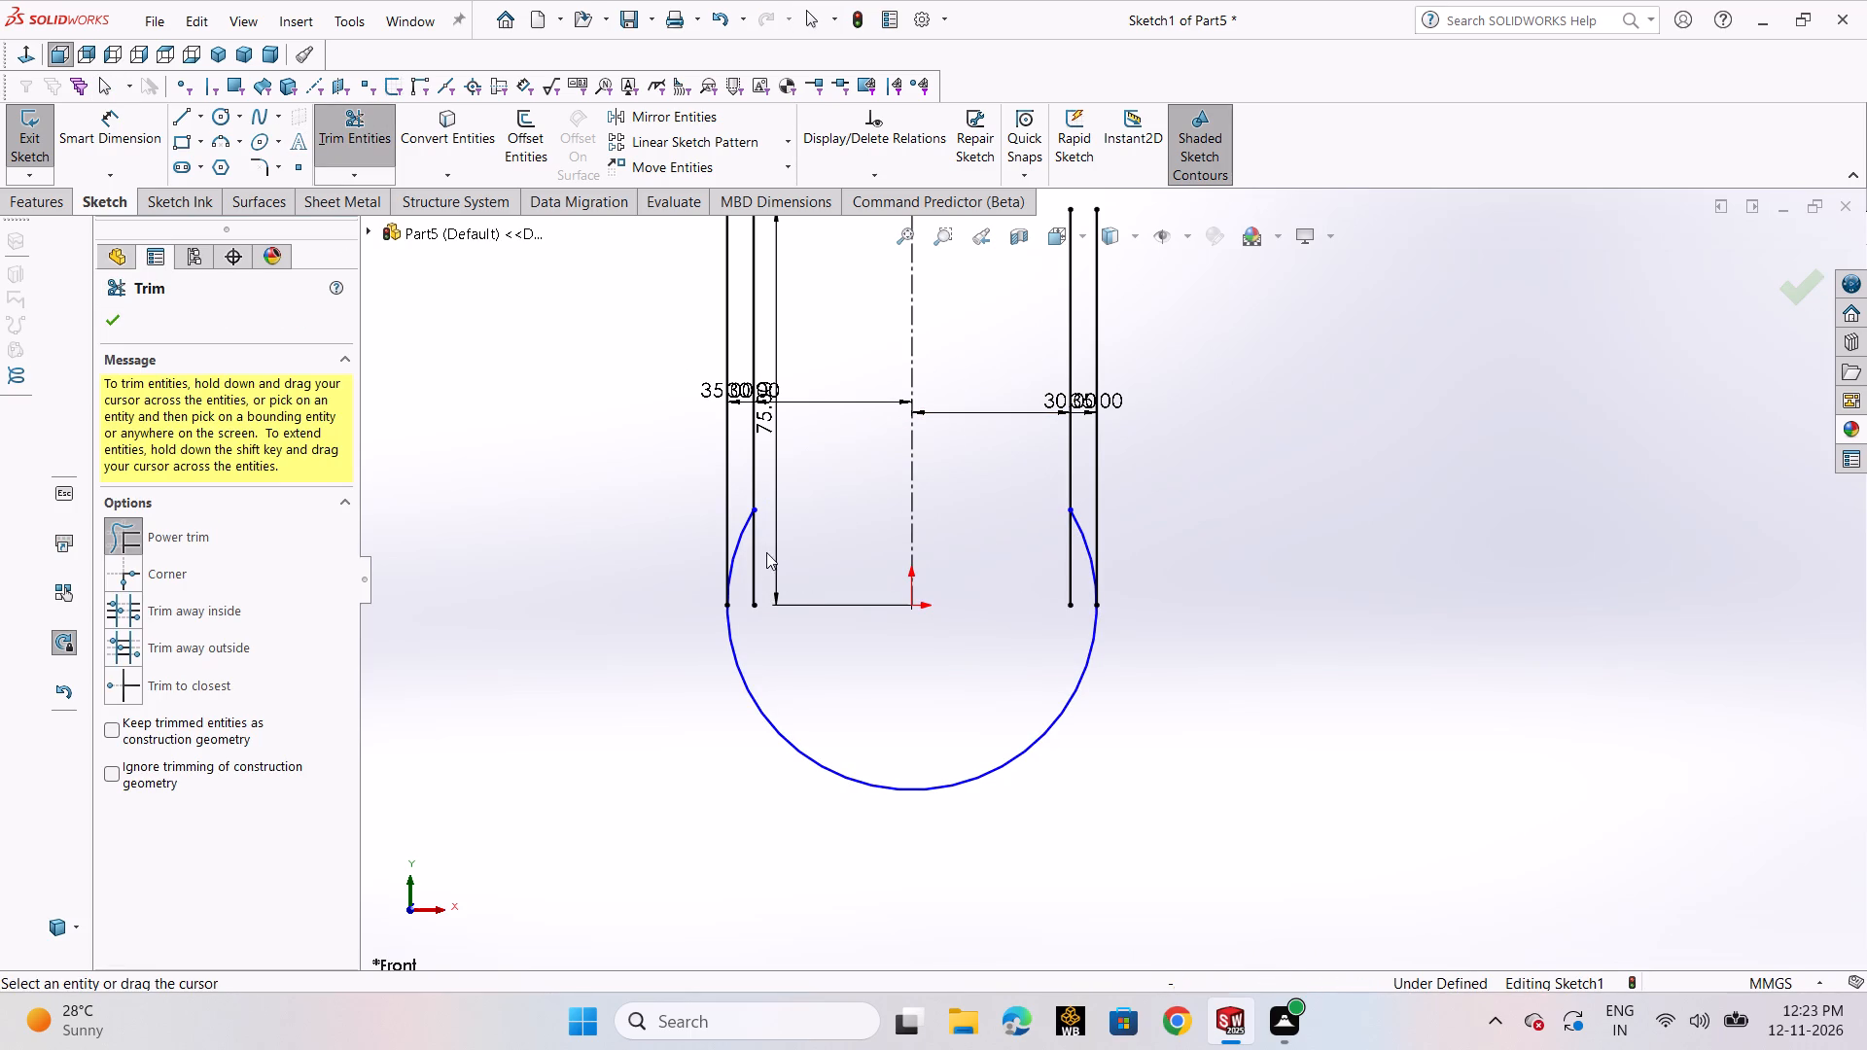
pyautogui.moveTo(767, 540); pyautogui.dragTo(744, 570)
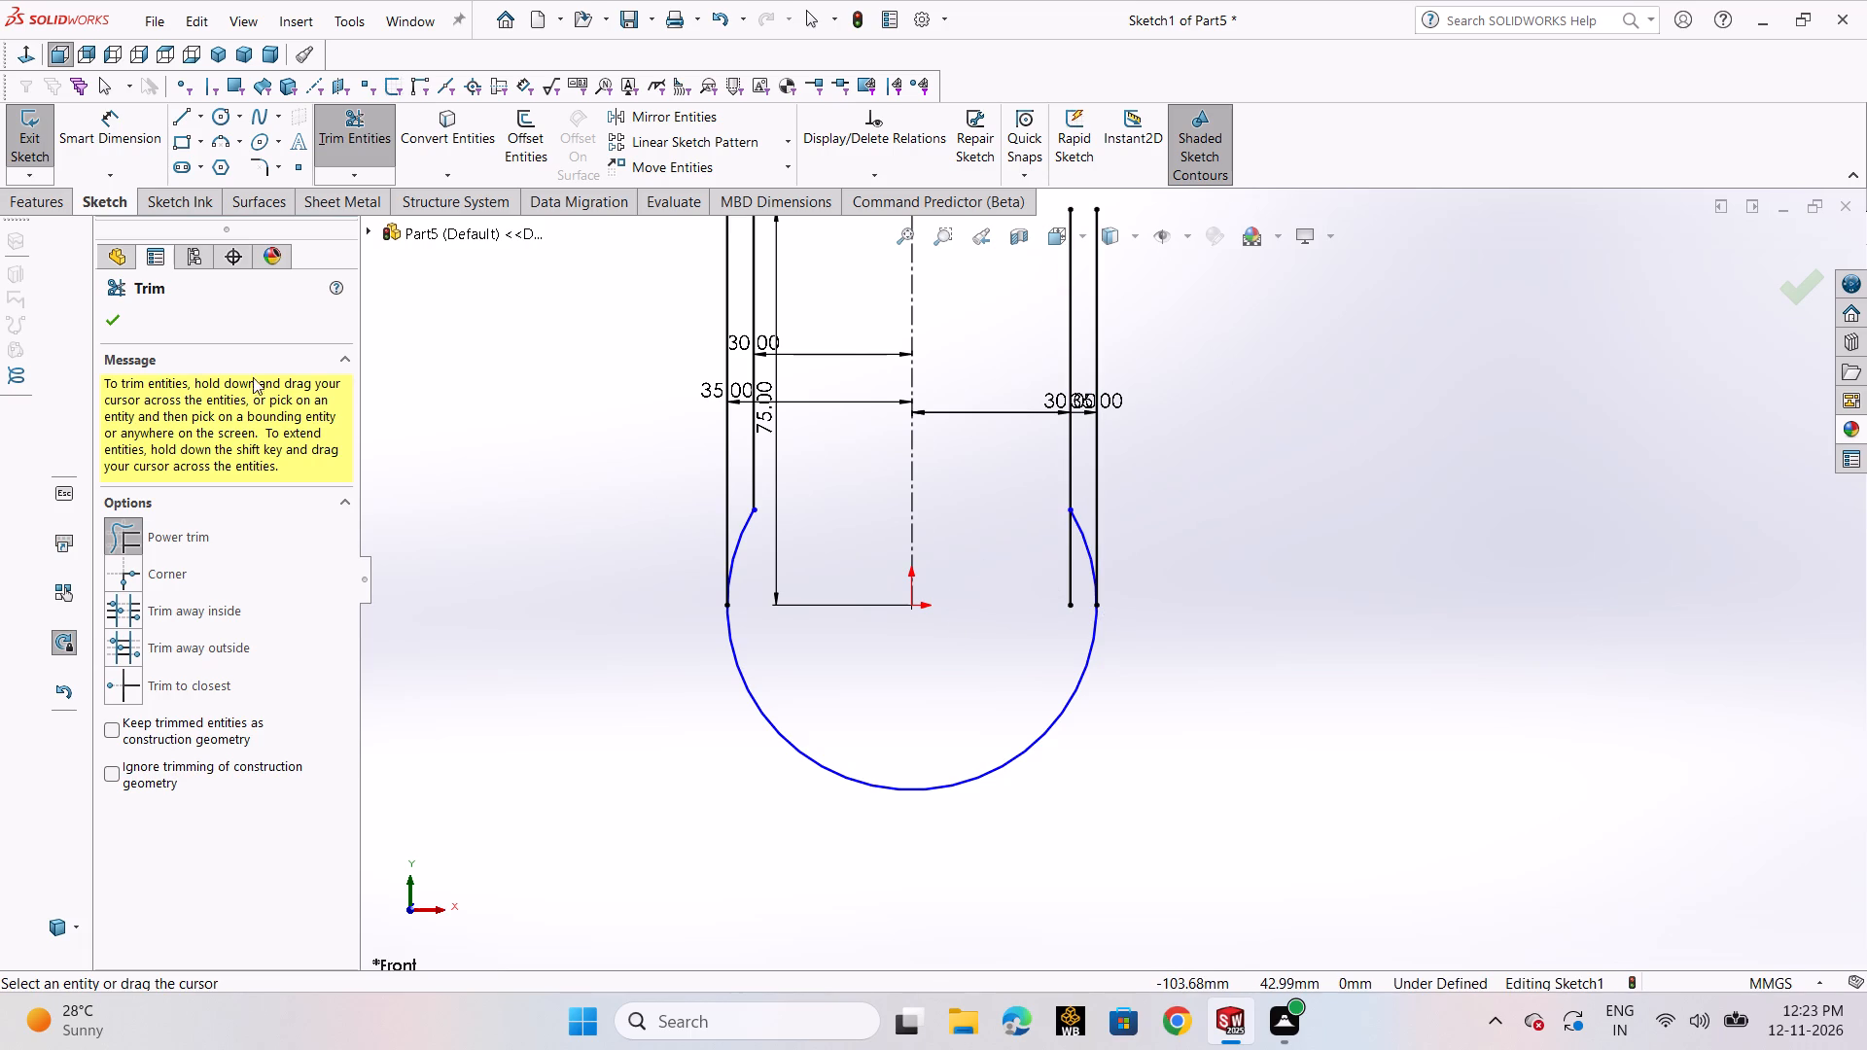
pyautogui.click(130, 321)
pyautogui.click(114, 315)
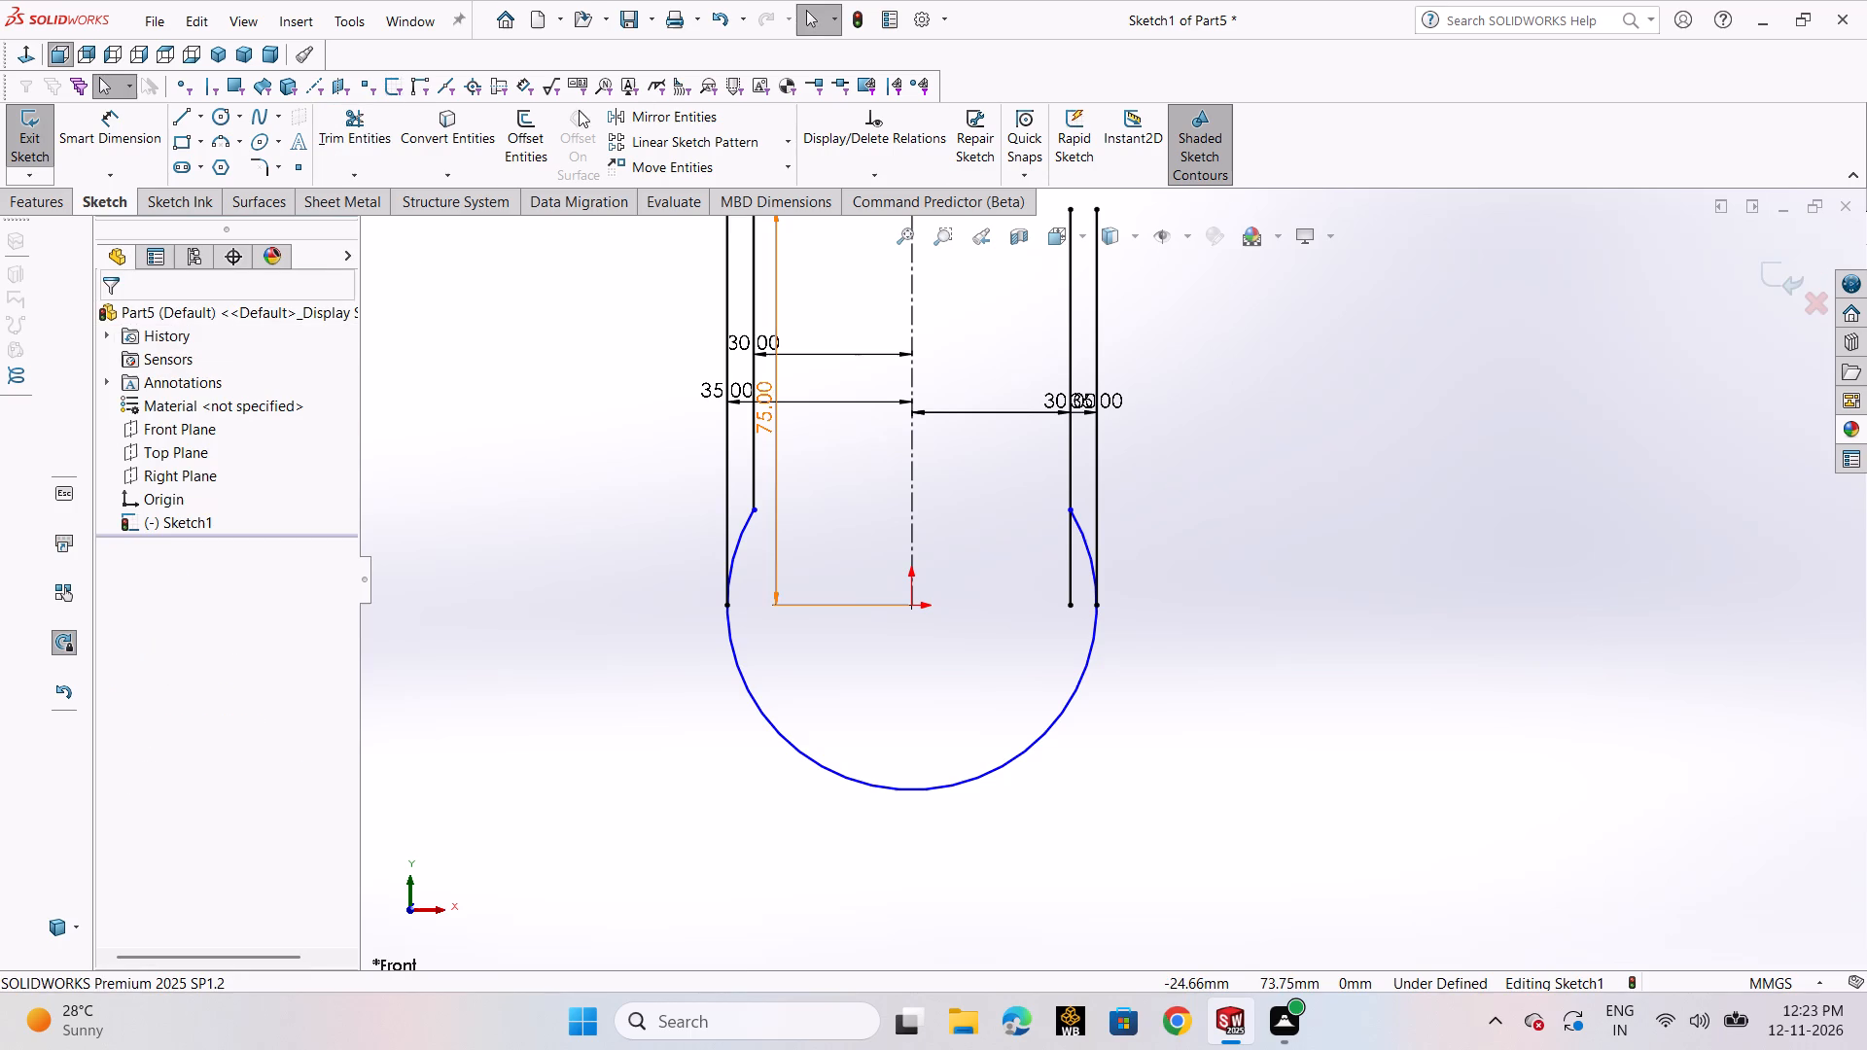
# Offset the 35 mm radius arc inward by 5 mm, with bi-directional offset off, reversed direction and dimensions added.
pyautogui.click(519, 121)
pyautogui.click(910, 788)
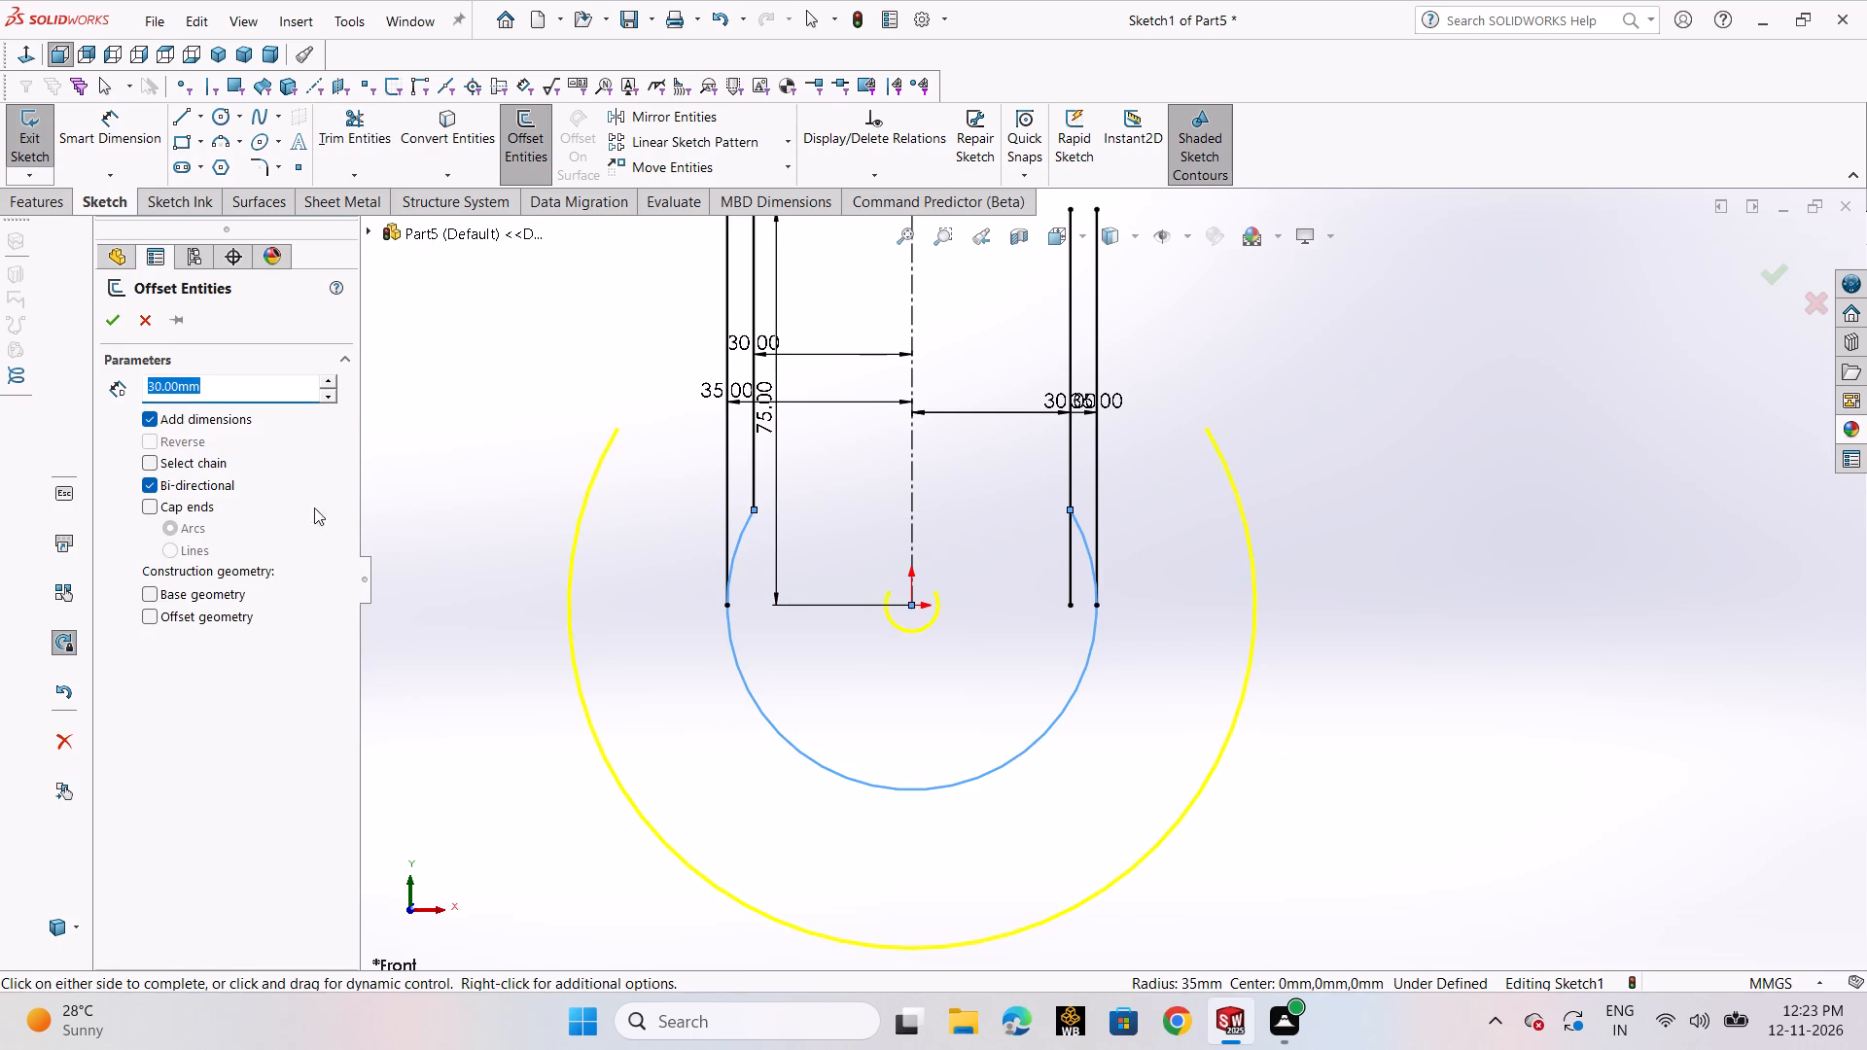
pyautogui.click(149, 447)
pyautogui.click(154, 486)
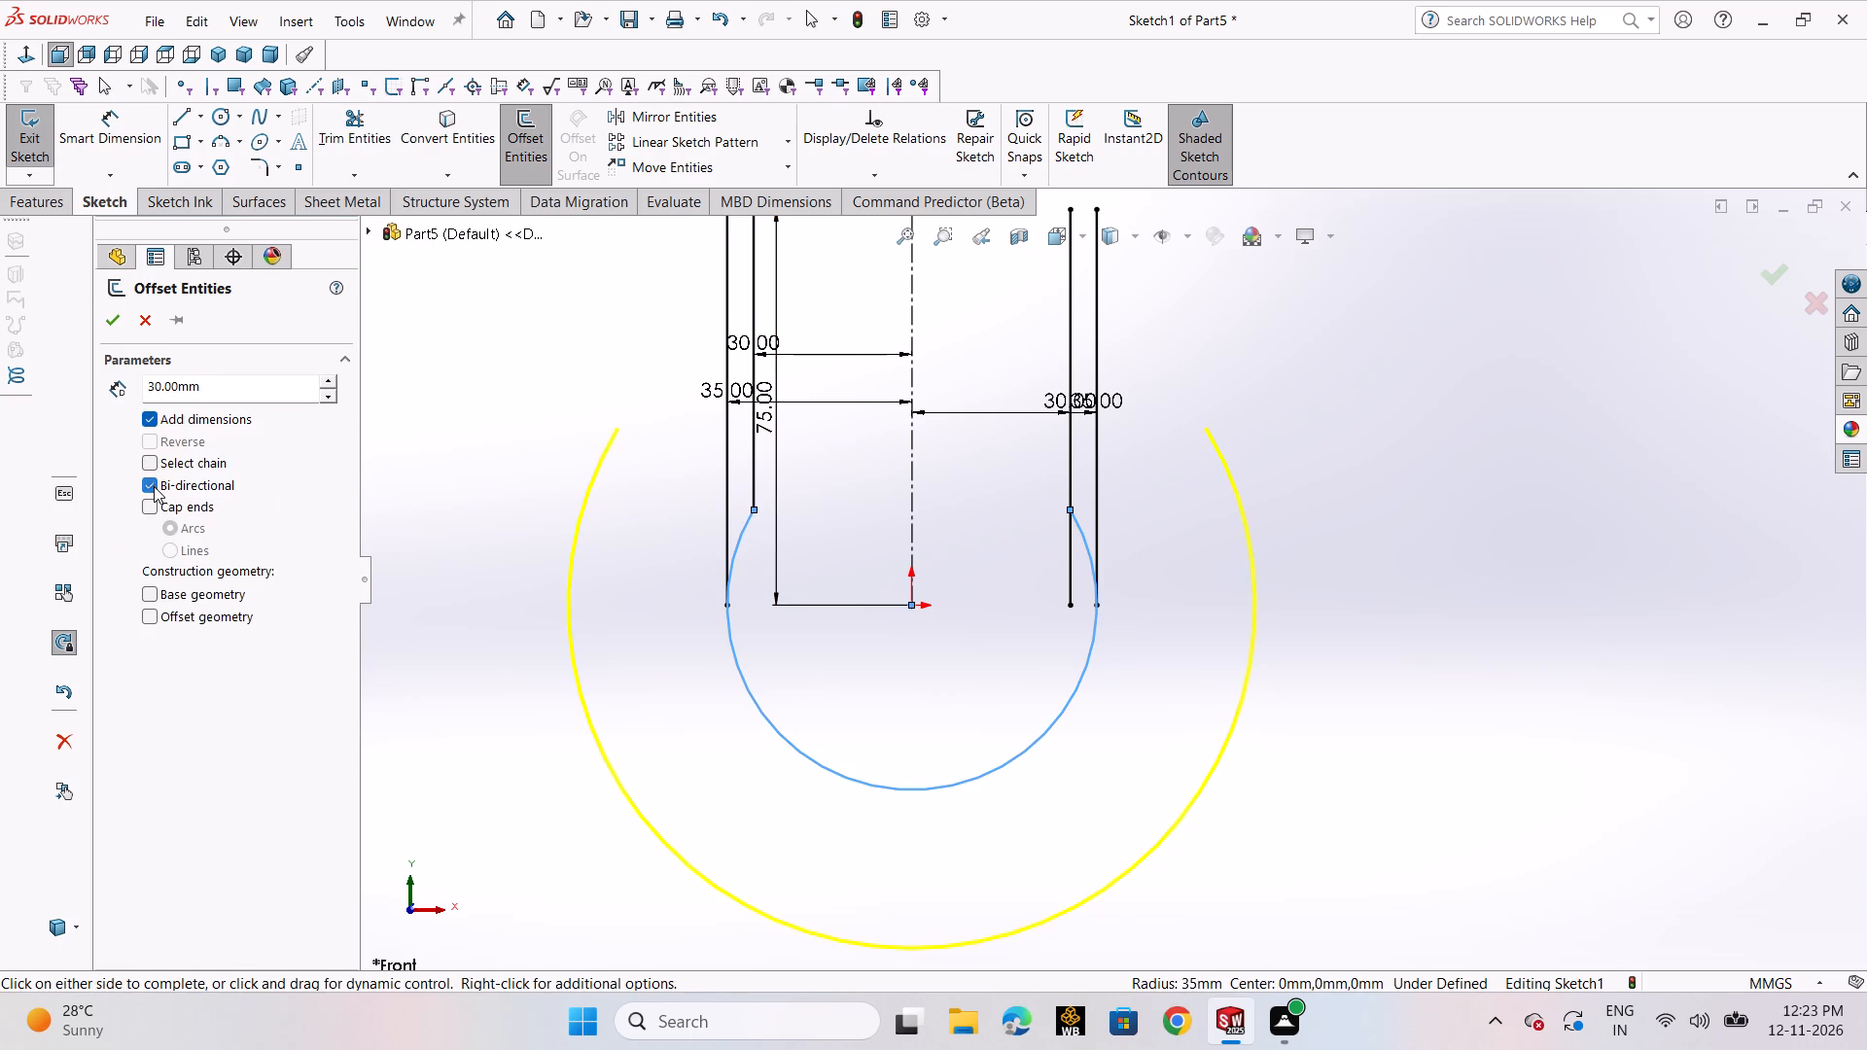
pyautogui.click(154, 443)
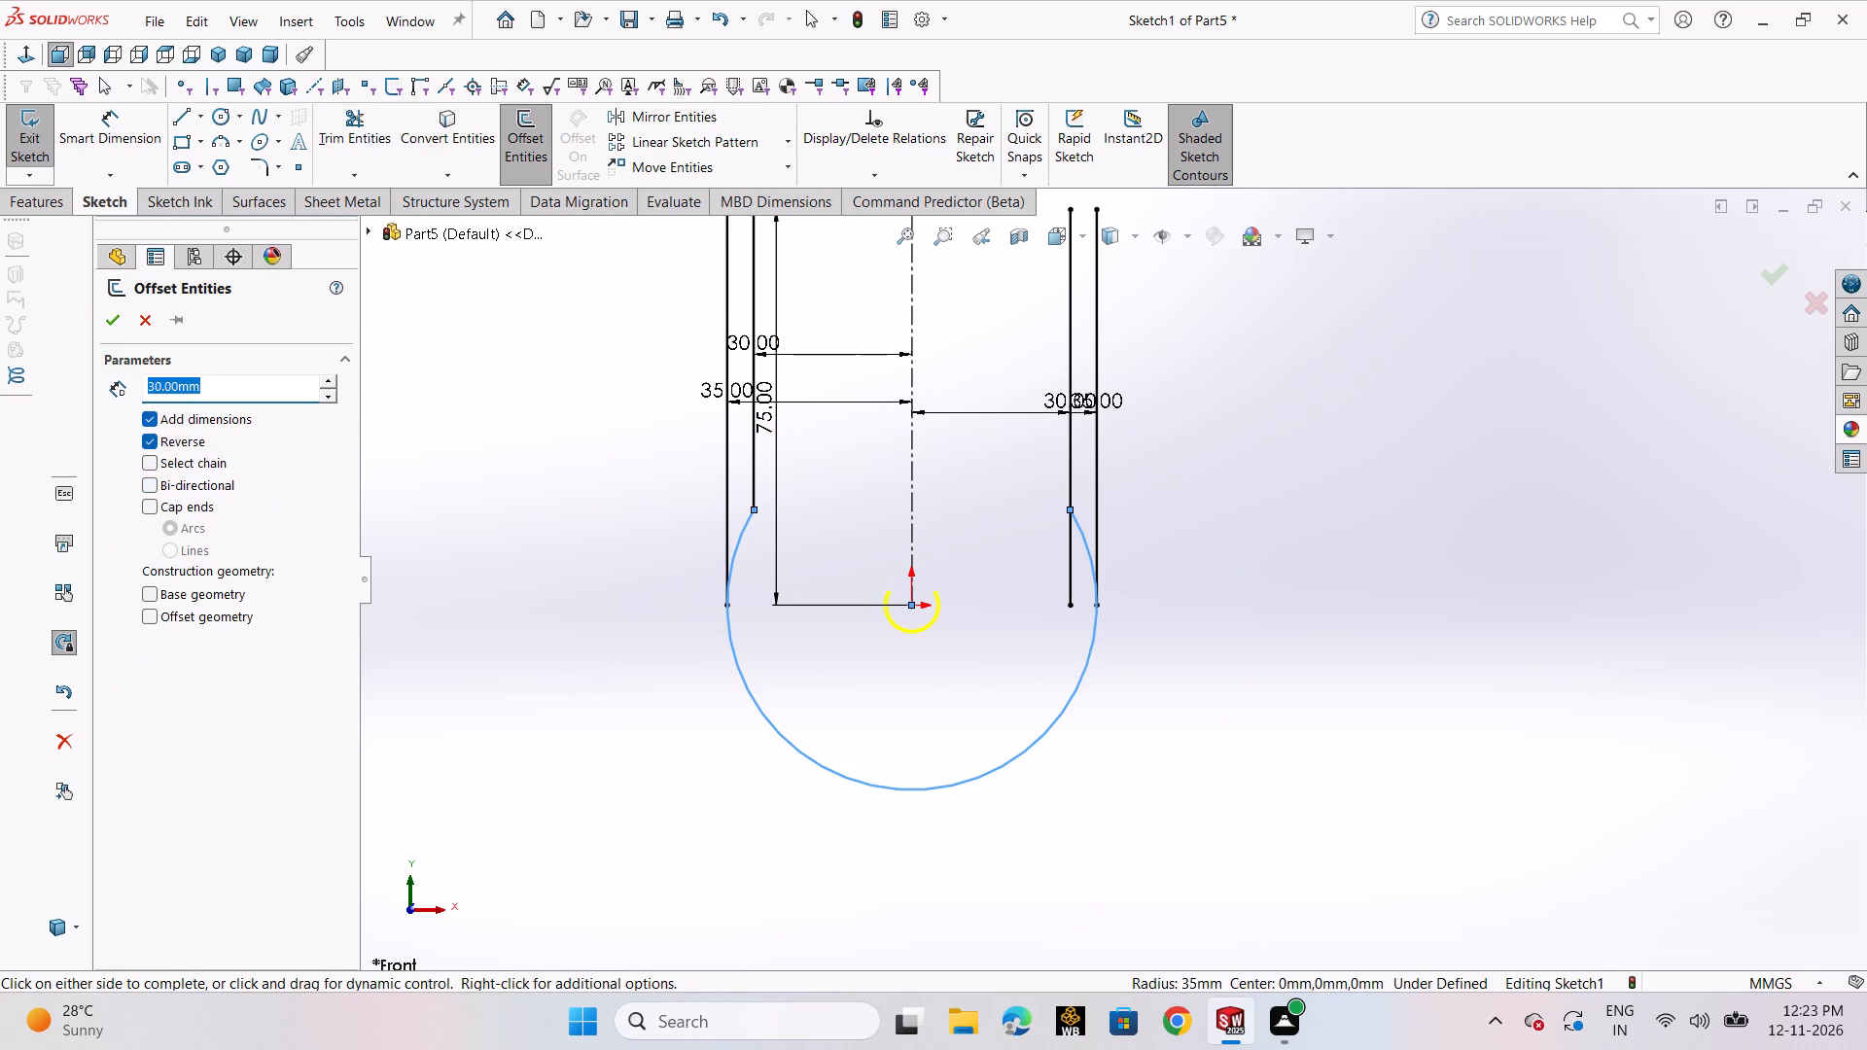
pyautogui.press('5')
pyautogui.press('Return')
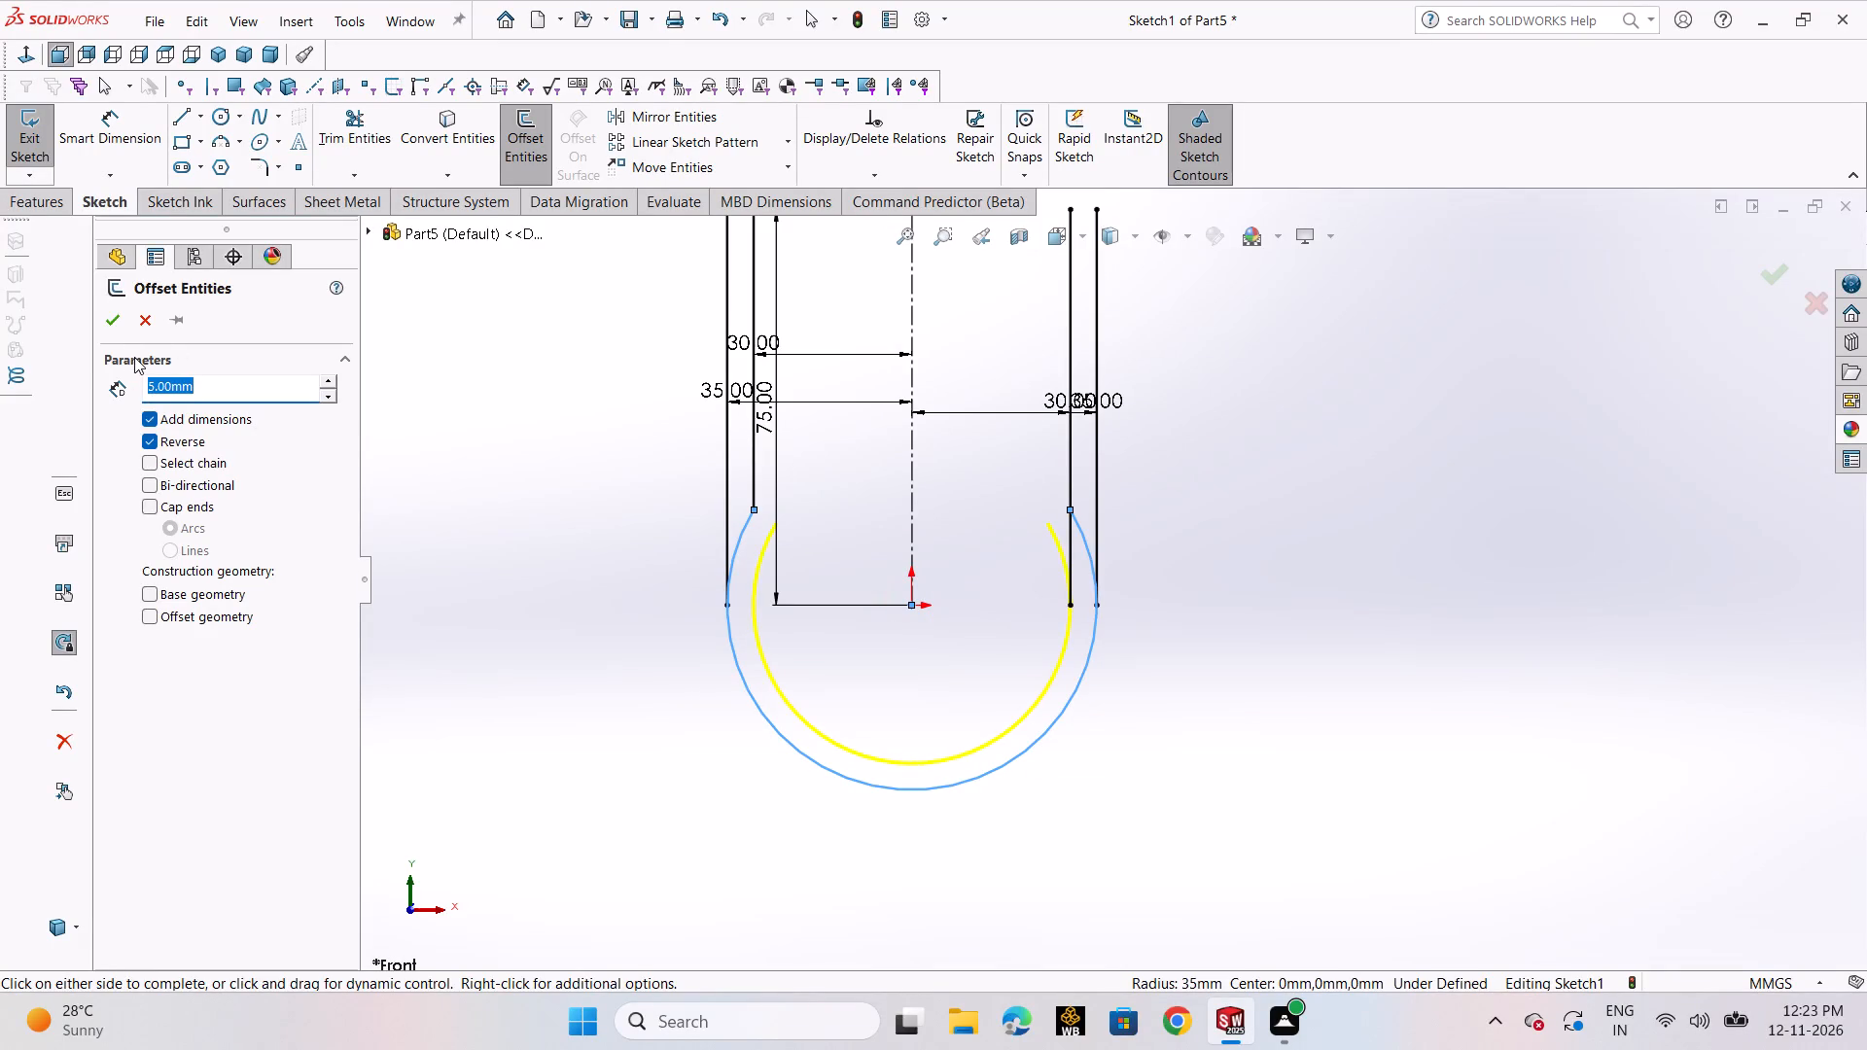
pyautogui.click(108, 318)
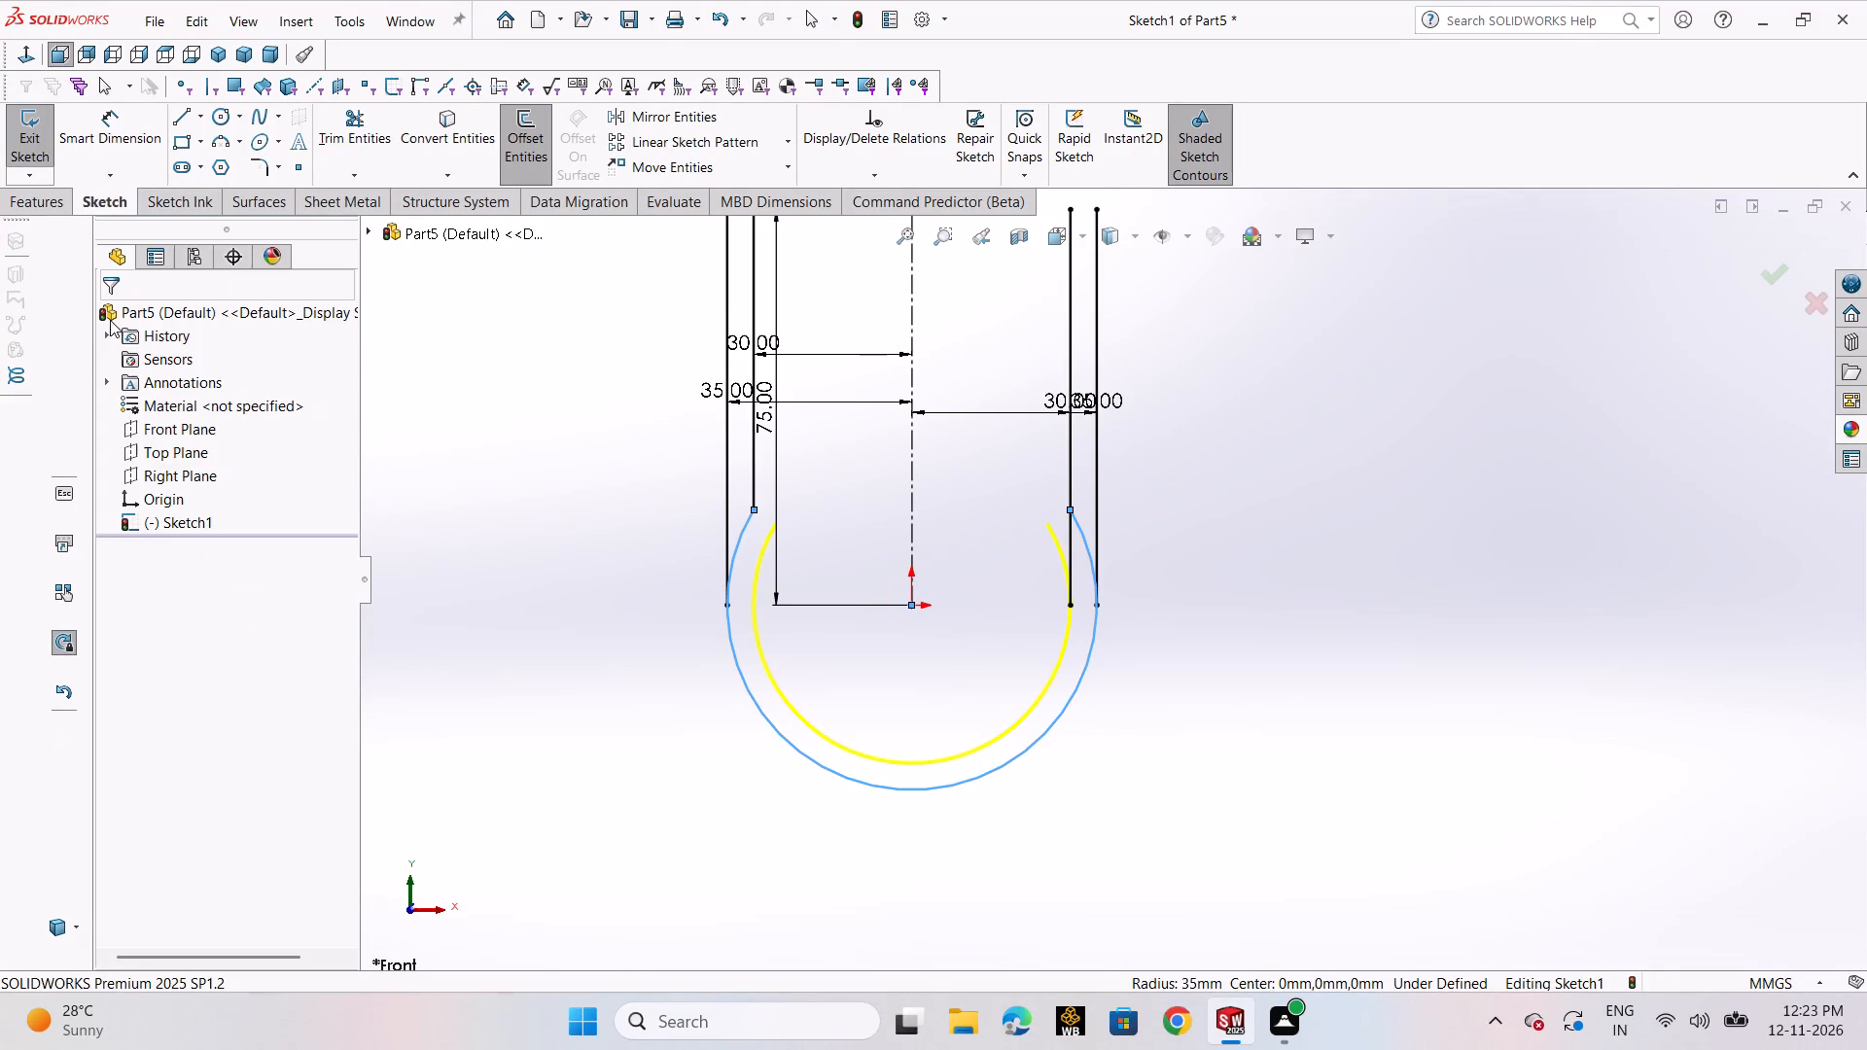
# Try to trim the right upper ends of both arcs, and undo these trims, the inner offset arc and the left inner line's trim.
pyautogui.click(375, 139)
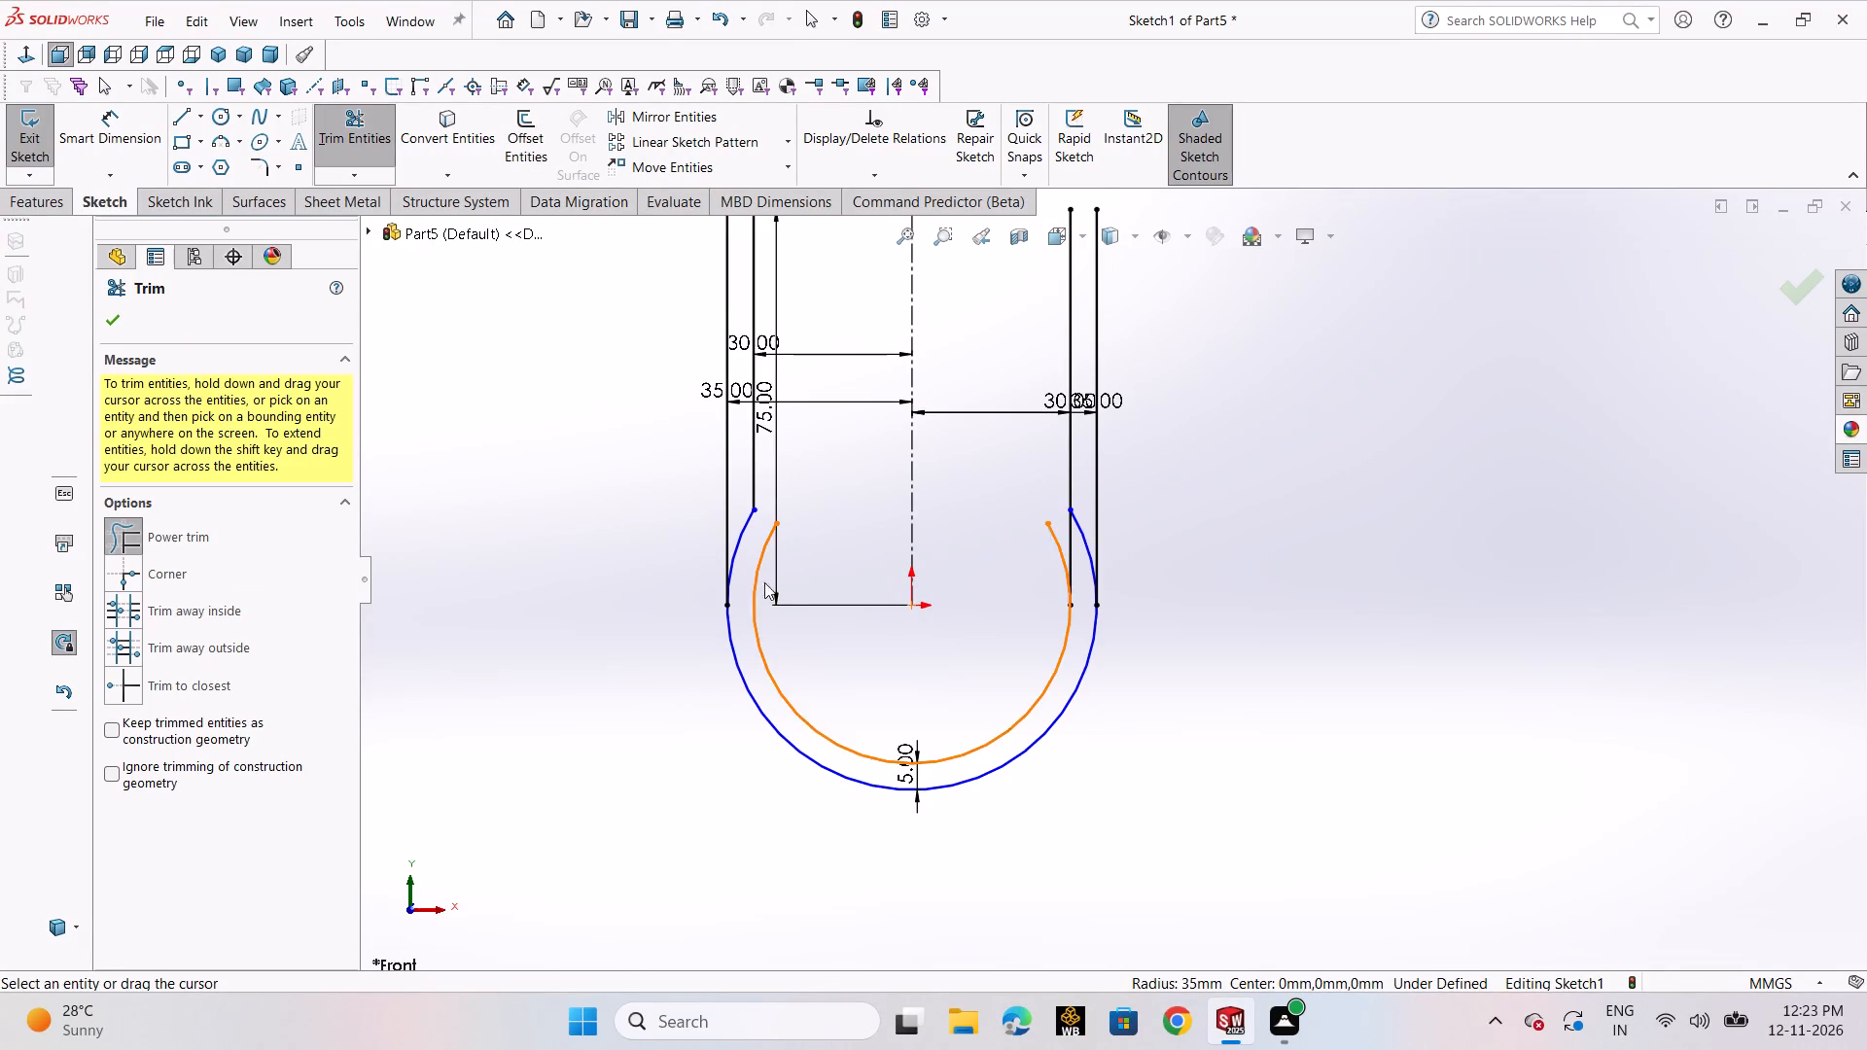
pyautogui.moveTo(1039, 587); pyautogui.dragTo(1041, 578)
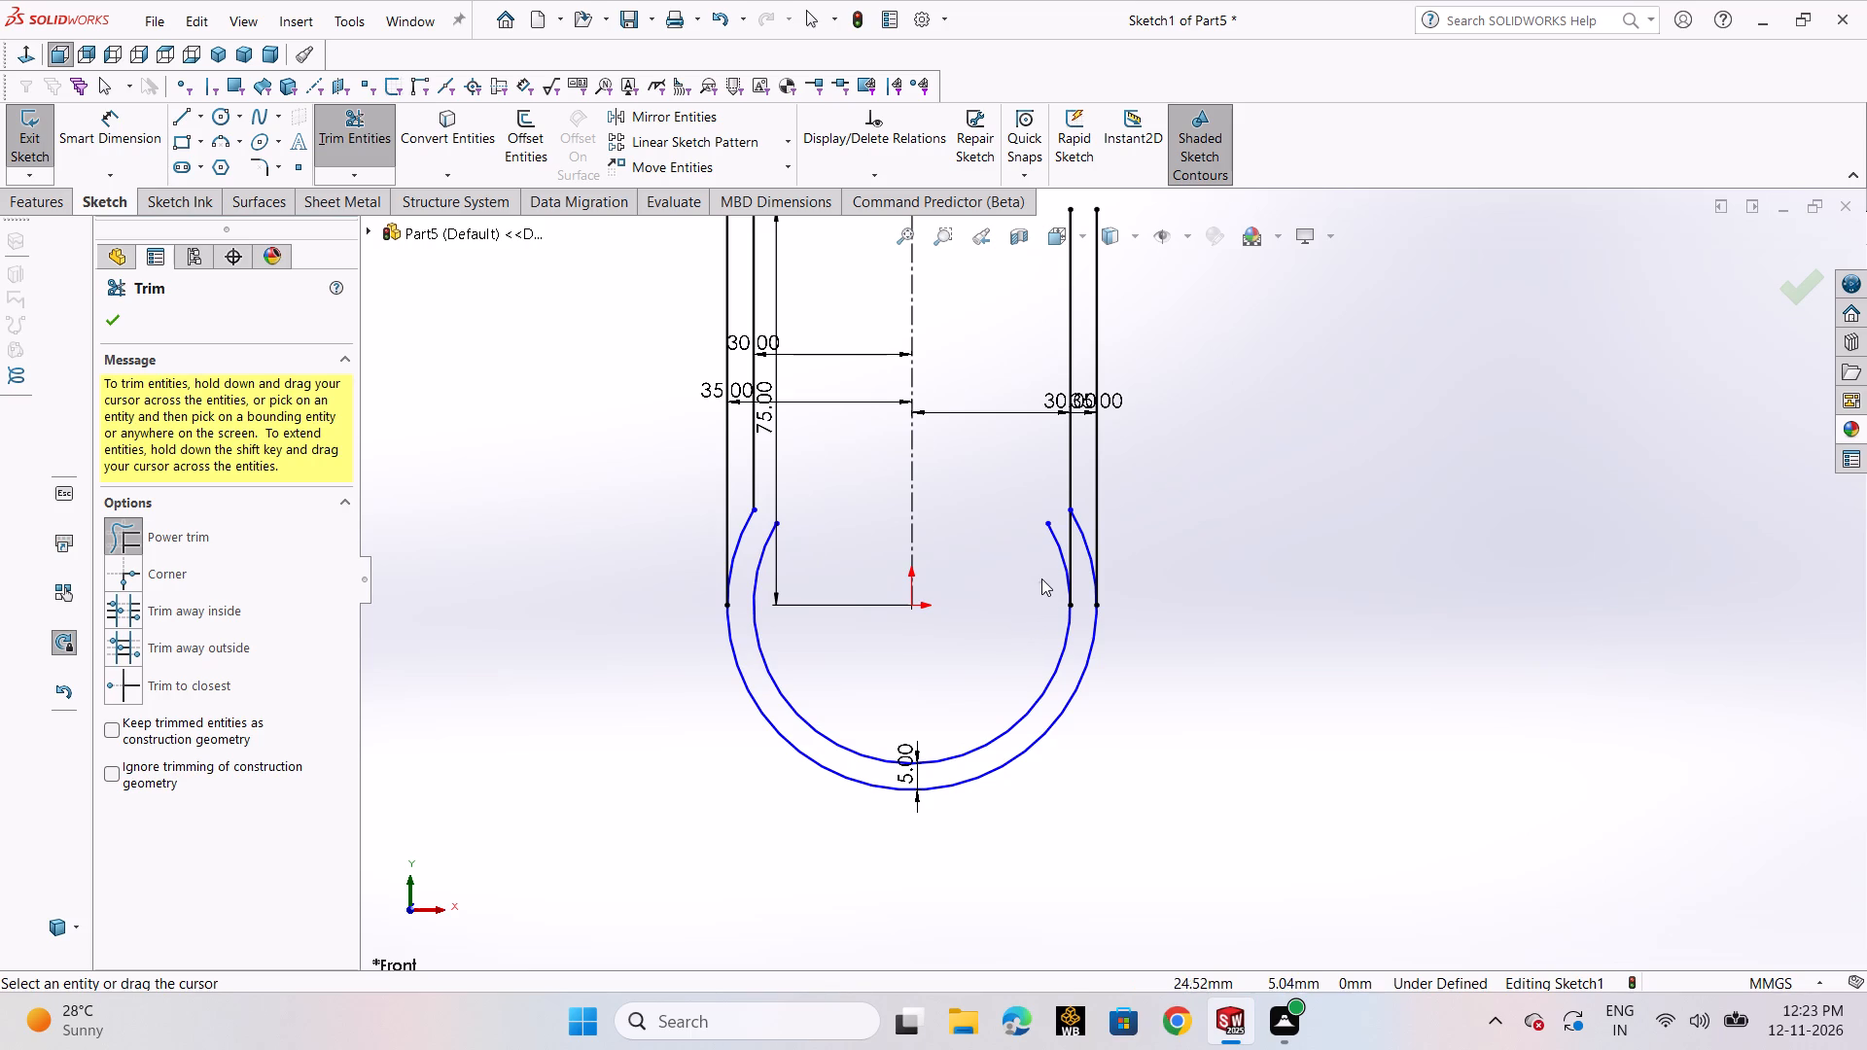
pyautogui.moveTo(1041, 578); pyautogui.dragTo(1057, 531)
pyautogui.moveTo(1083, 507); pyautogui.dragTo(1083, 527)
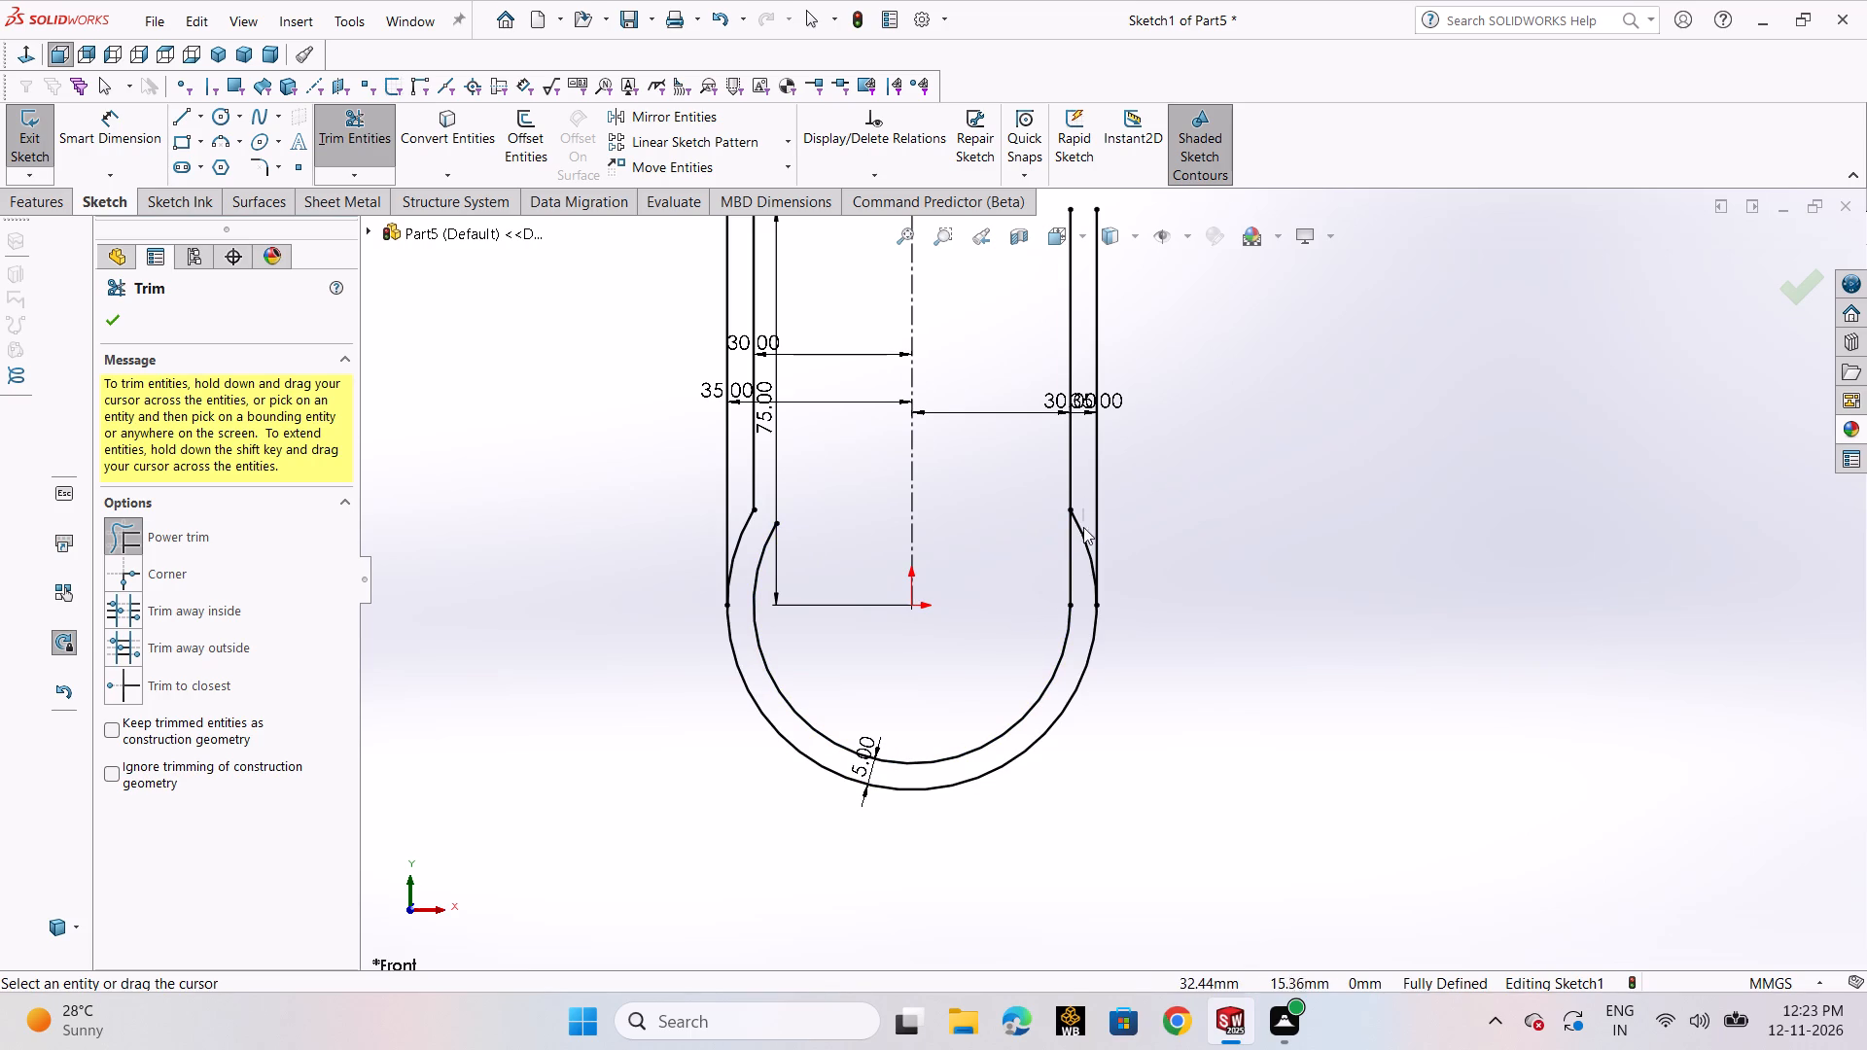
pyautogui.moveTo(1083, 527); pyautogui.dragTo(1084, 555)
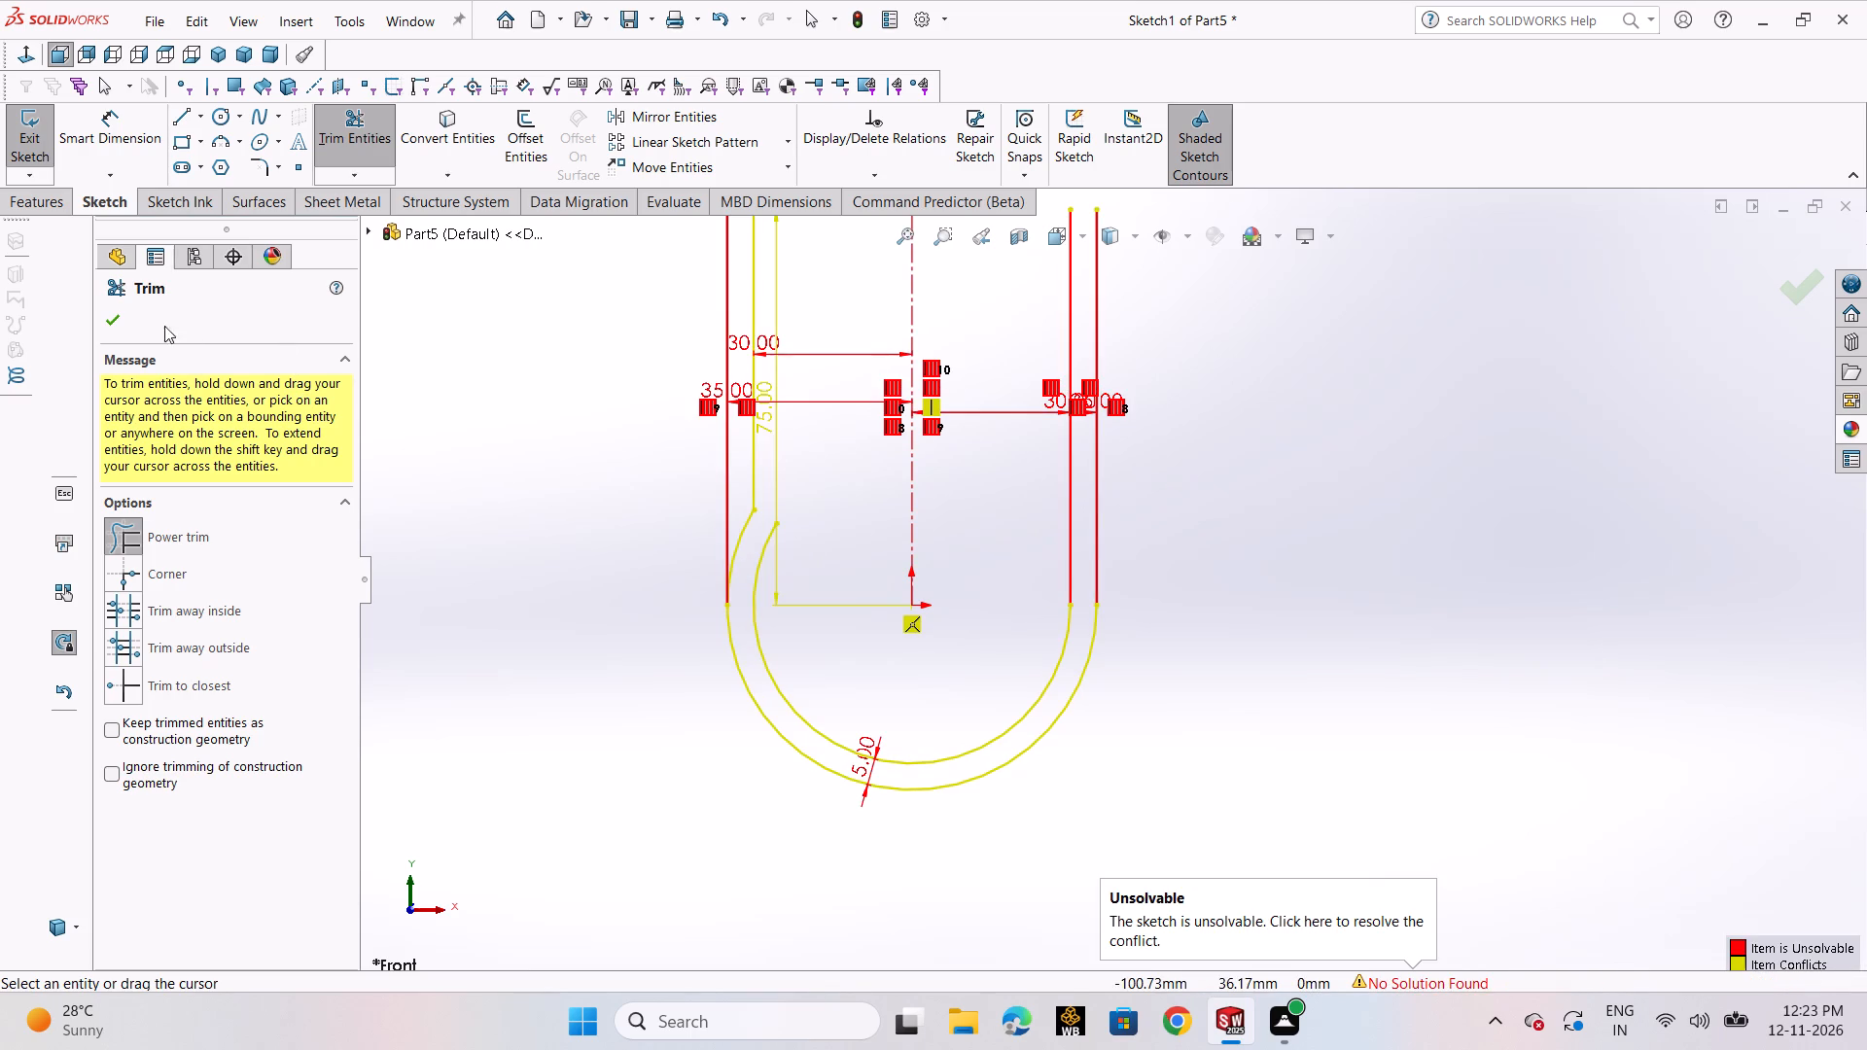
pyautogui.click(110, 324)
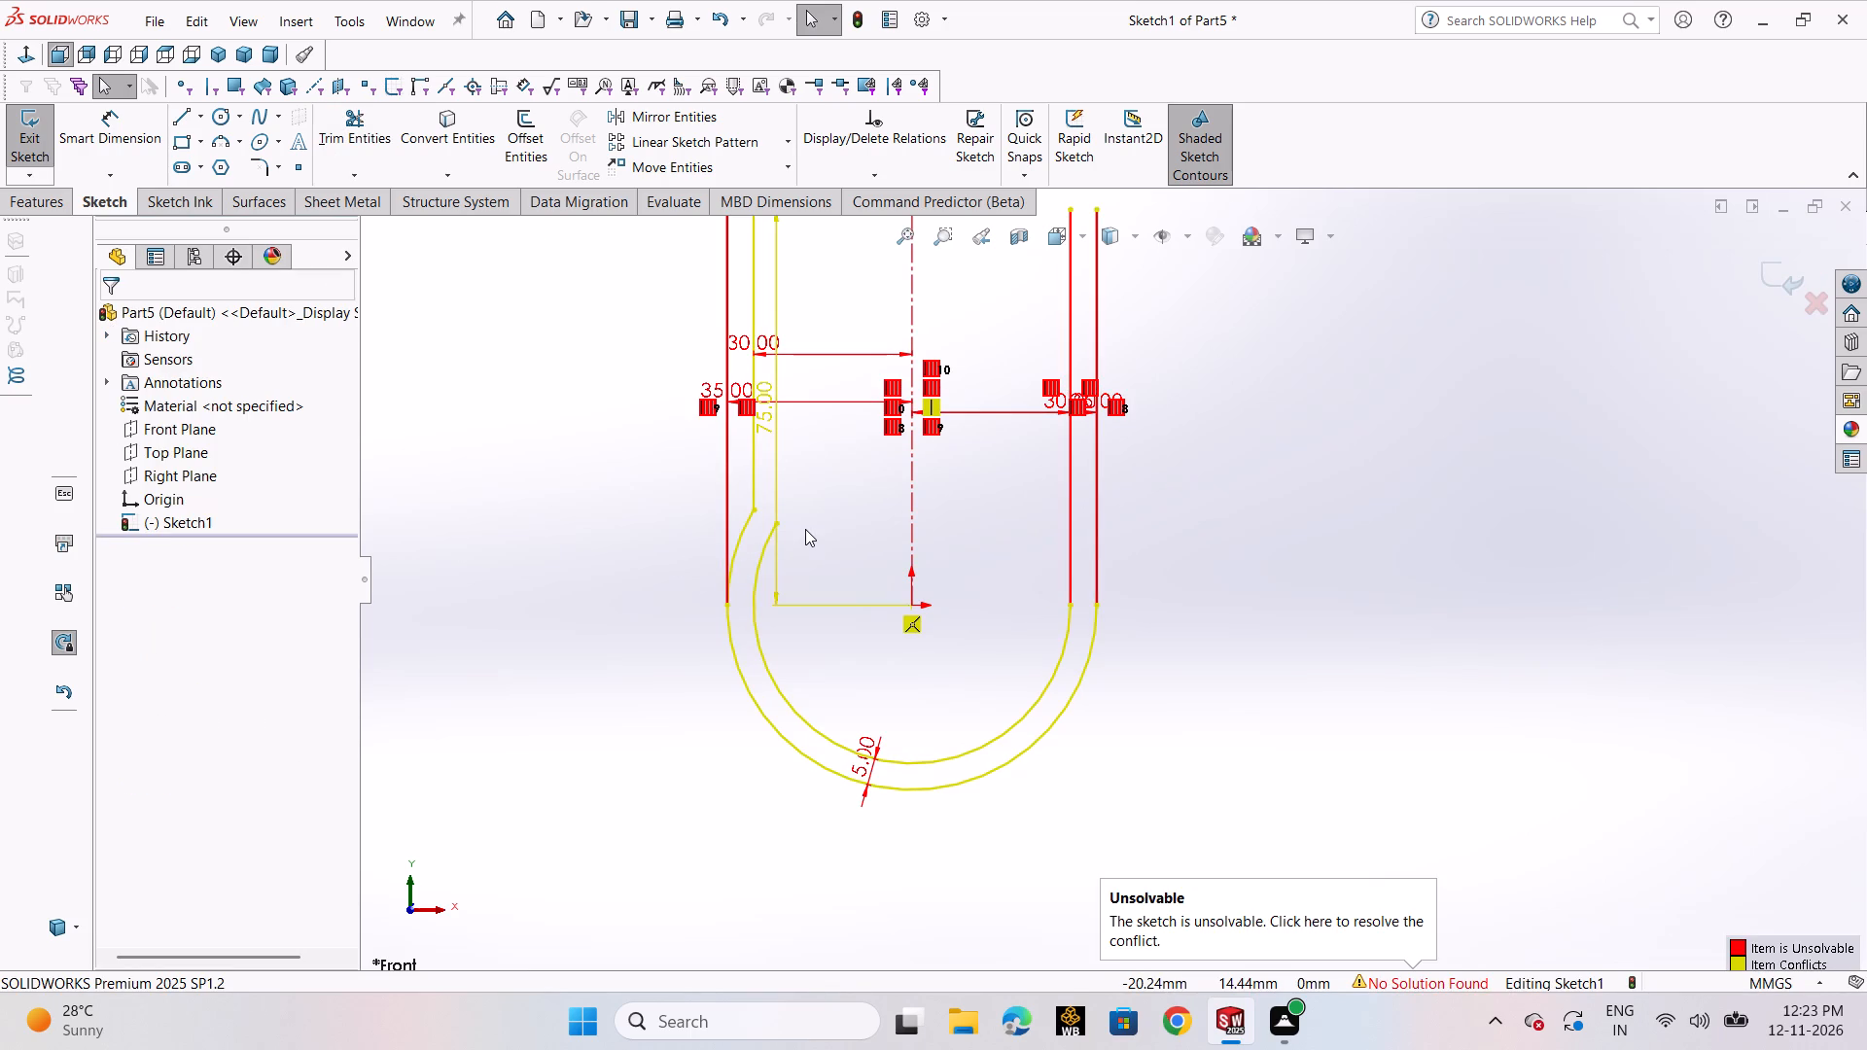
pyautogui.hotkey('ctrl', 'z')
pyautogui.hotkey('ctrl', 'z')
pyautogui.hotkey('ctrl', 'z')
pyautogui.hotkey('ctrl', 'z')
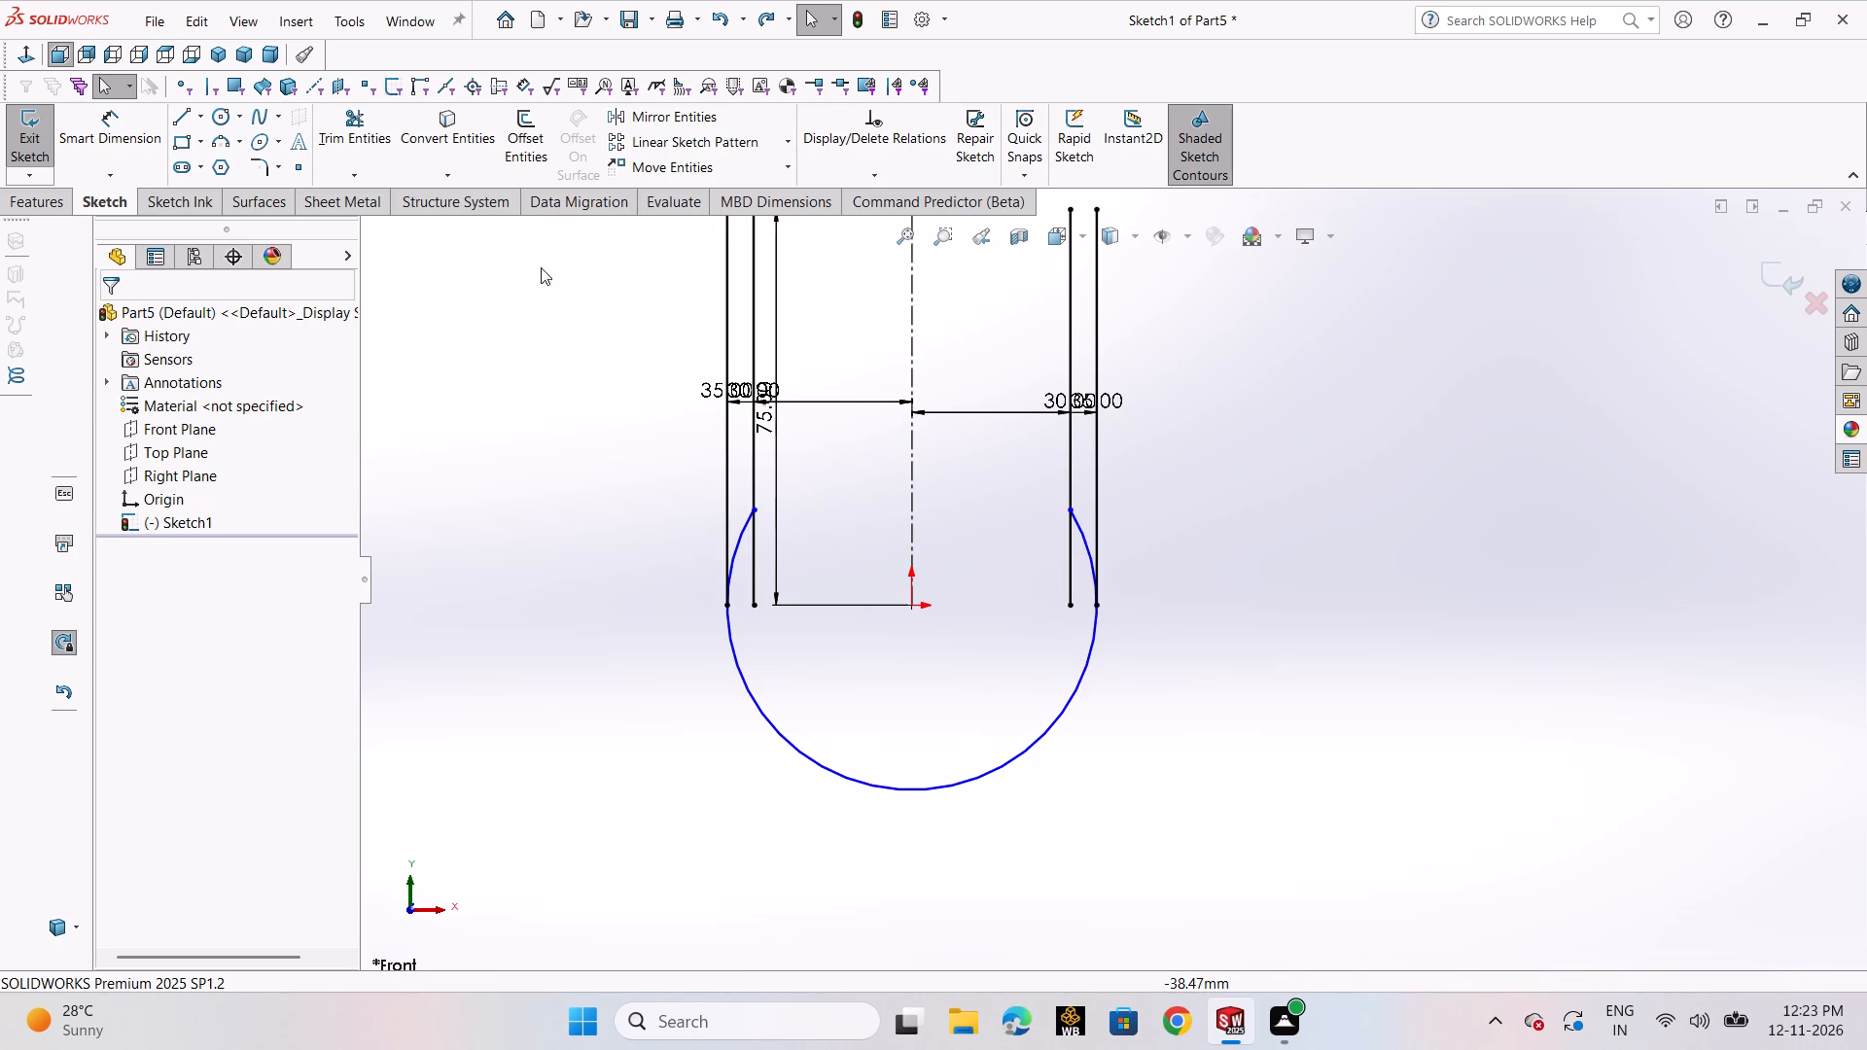
# Offset the 35 mm radius arc inward by 5 mm using the reversed direction, with dimensions added.
pyautogui.click(532, 155)
pyautogui.click(756, 710)
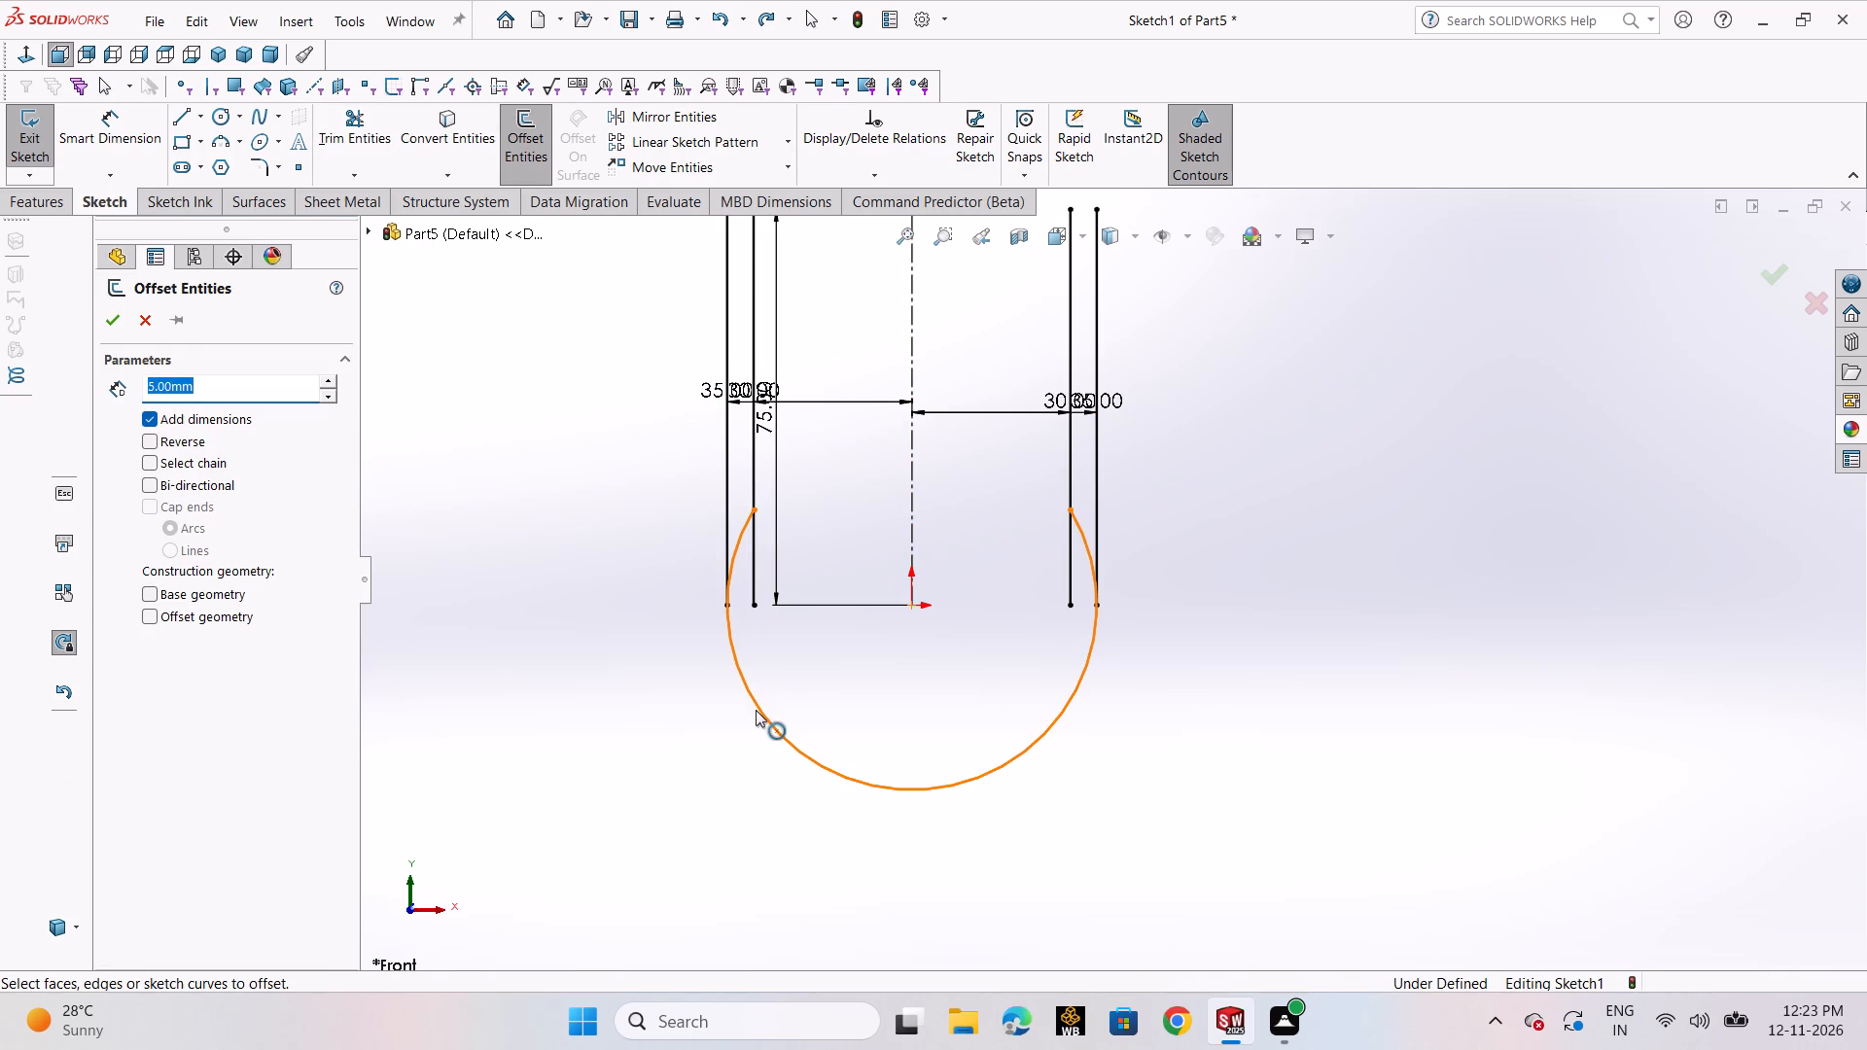
pyautogui.click(192, 445)
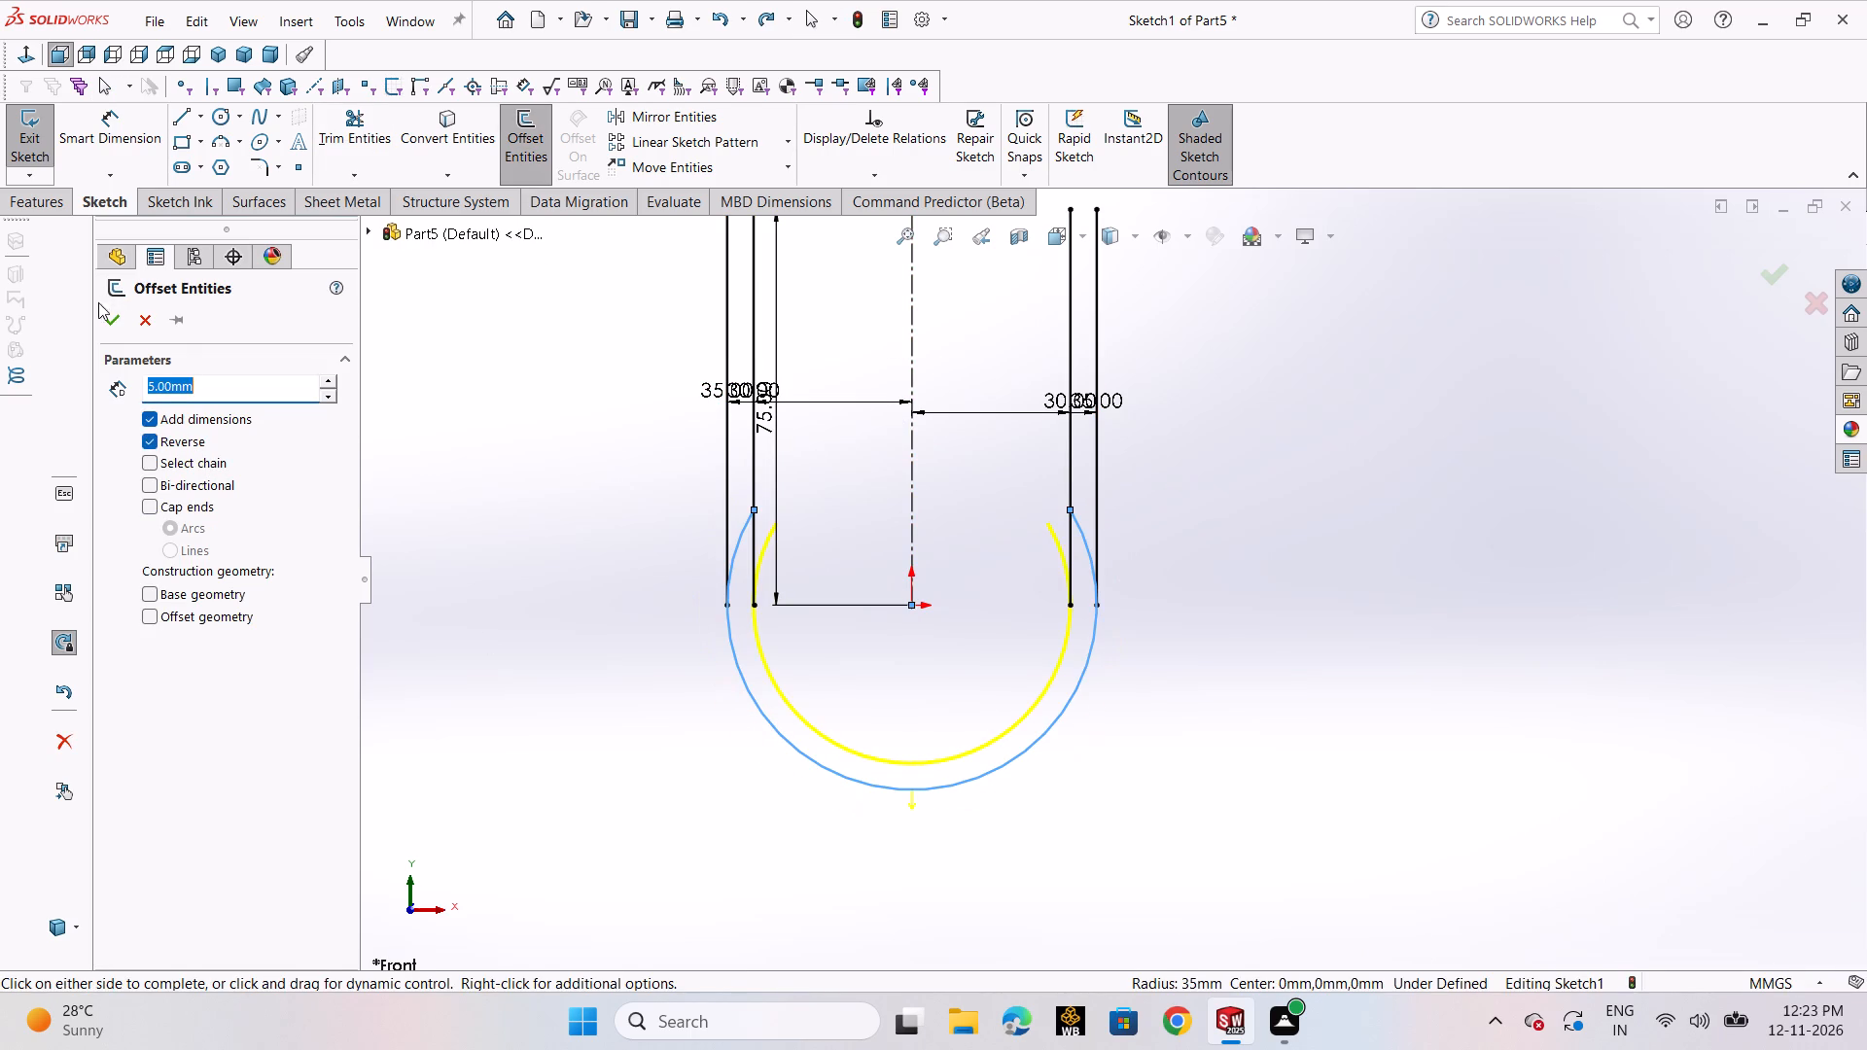
pyautogui.click(104, 318)
# Trim the upper ends of the inner and outer arcs on both sides back to the lower ends of the vertical lines.
pyautogui.click(351, 141)
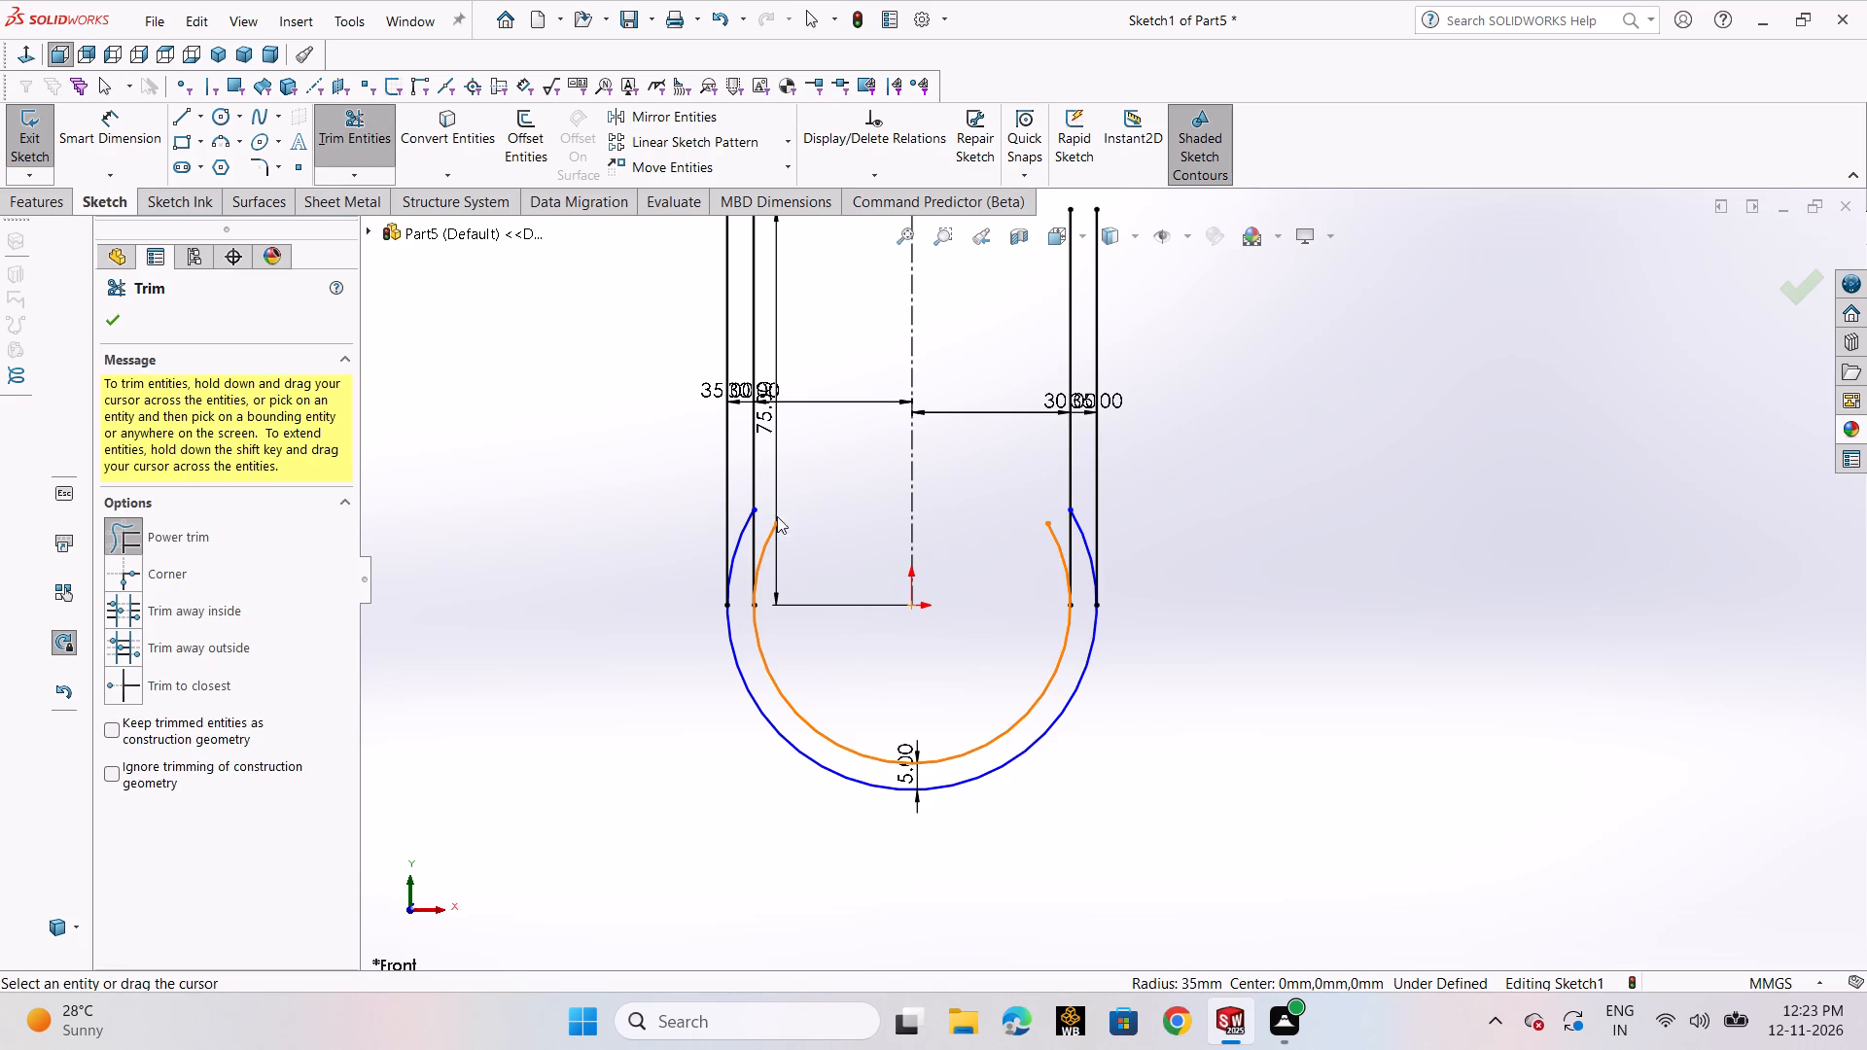
pyautogui.moveTo(776, 545); pyautogui.dragTo(769, 522)
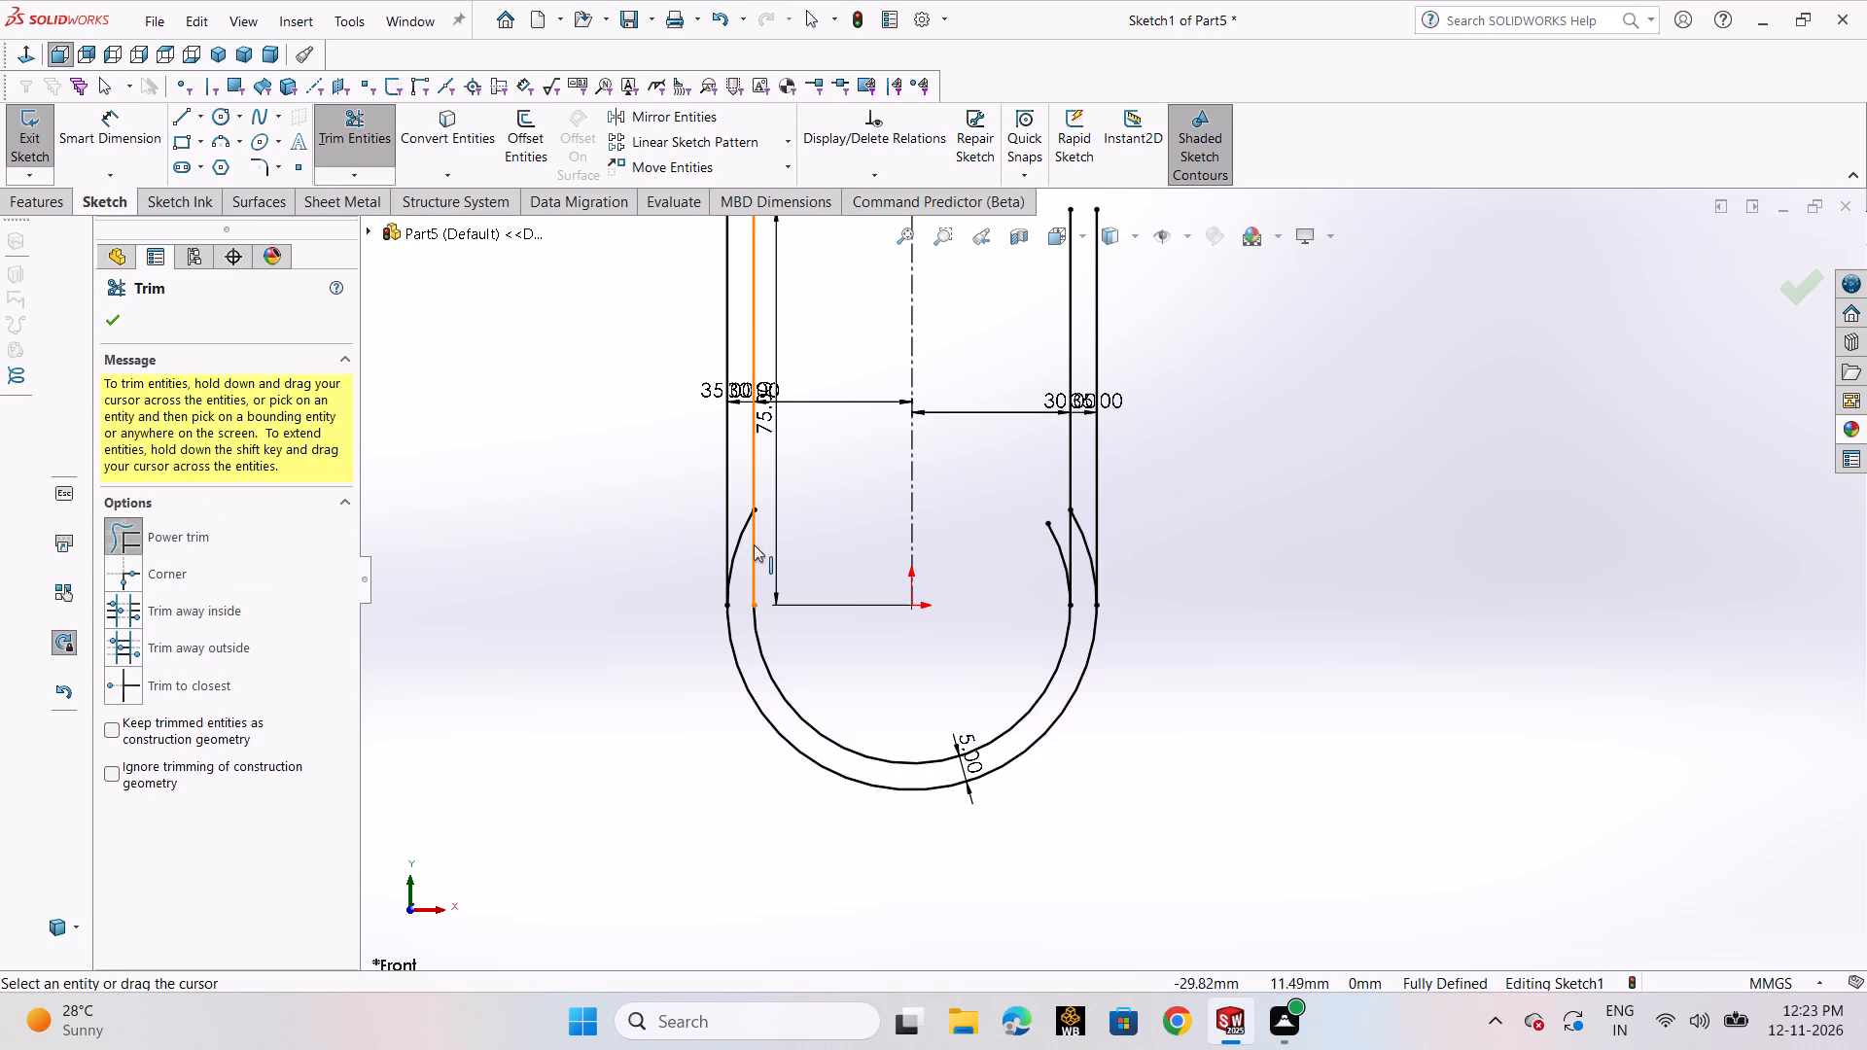
pyautogui.moveTo(743, 565); pyautogui.dragTo(742, 530)
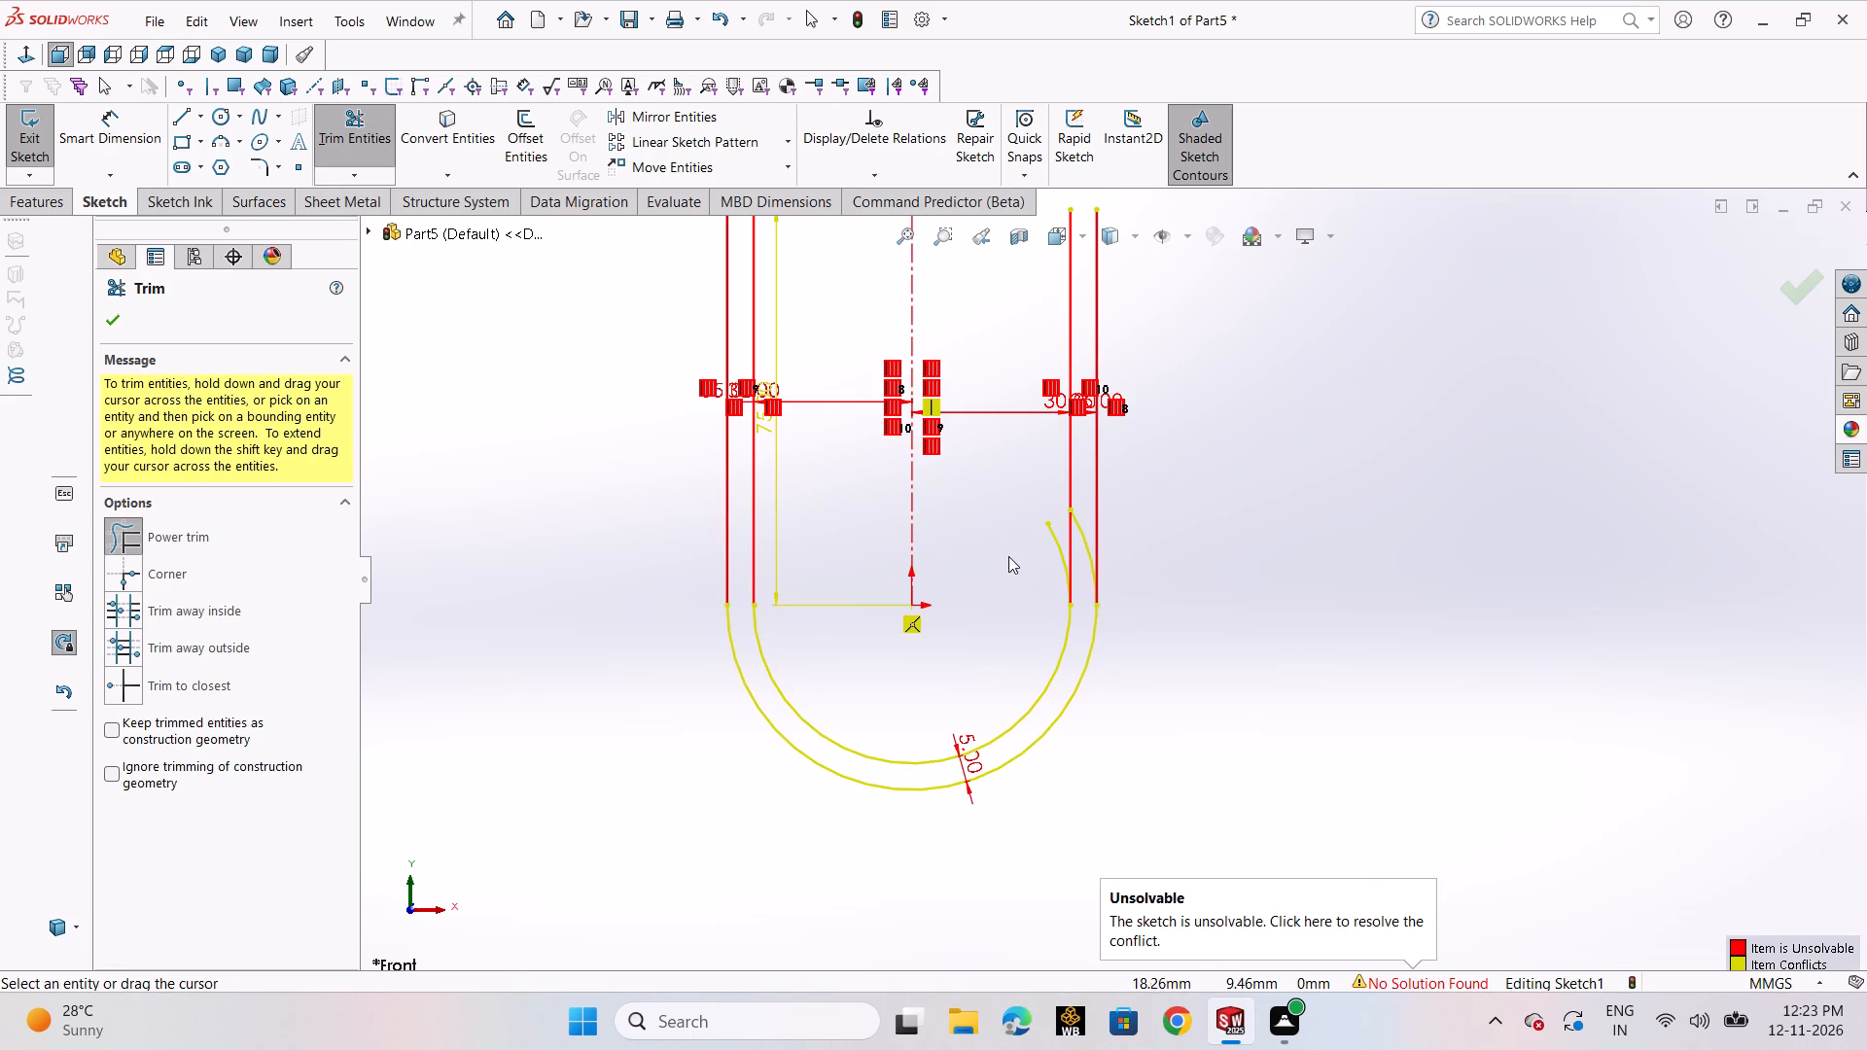
pyautogui.moveTo(1008, 556); pyautogui.dragTo(1057, 528)
pyautogui.moveTo(1077, 549); pyautogui.dragTo(1091, 525)
pyautogui.scroll(4, 1152, 641)
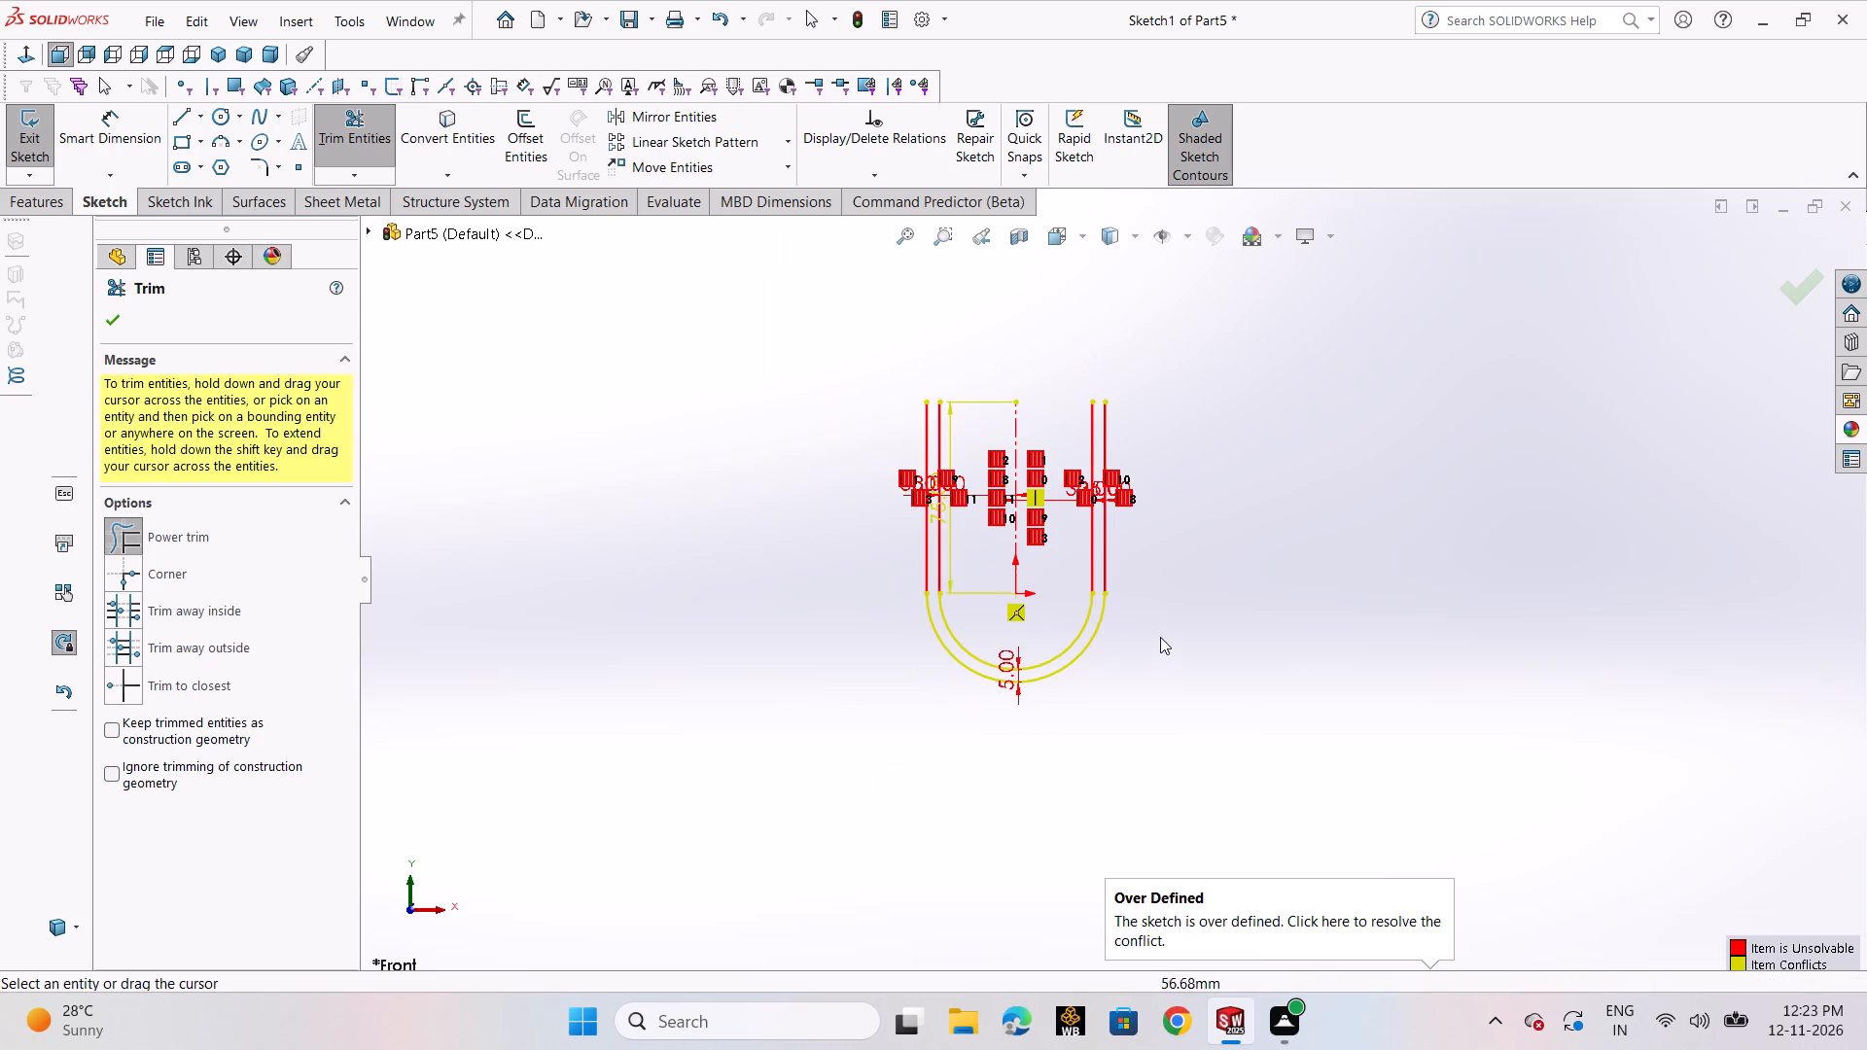
pyautogui.click(115, 323)
# Delete the conflicting offset relations of the right outer and left inner lines, and the 30 mm dimension of the right inner line.
pyautogui.scroll(-3, 1130, 541)
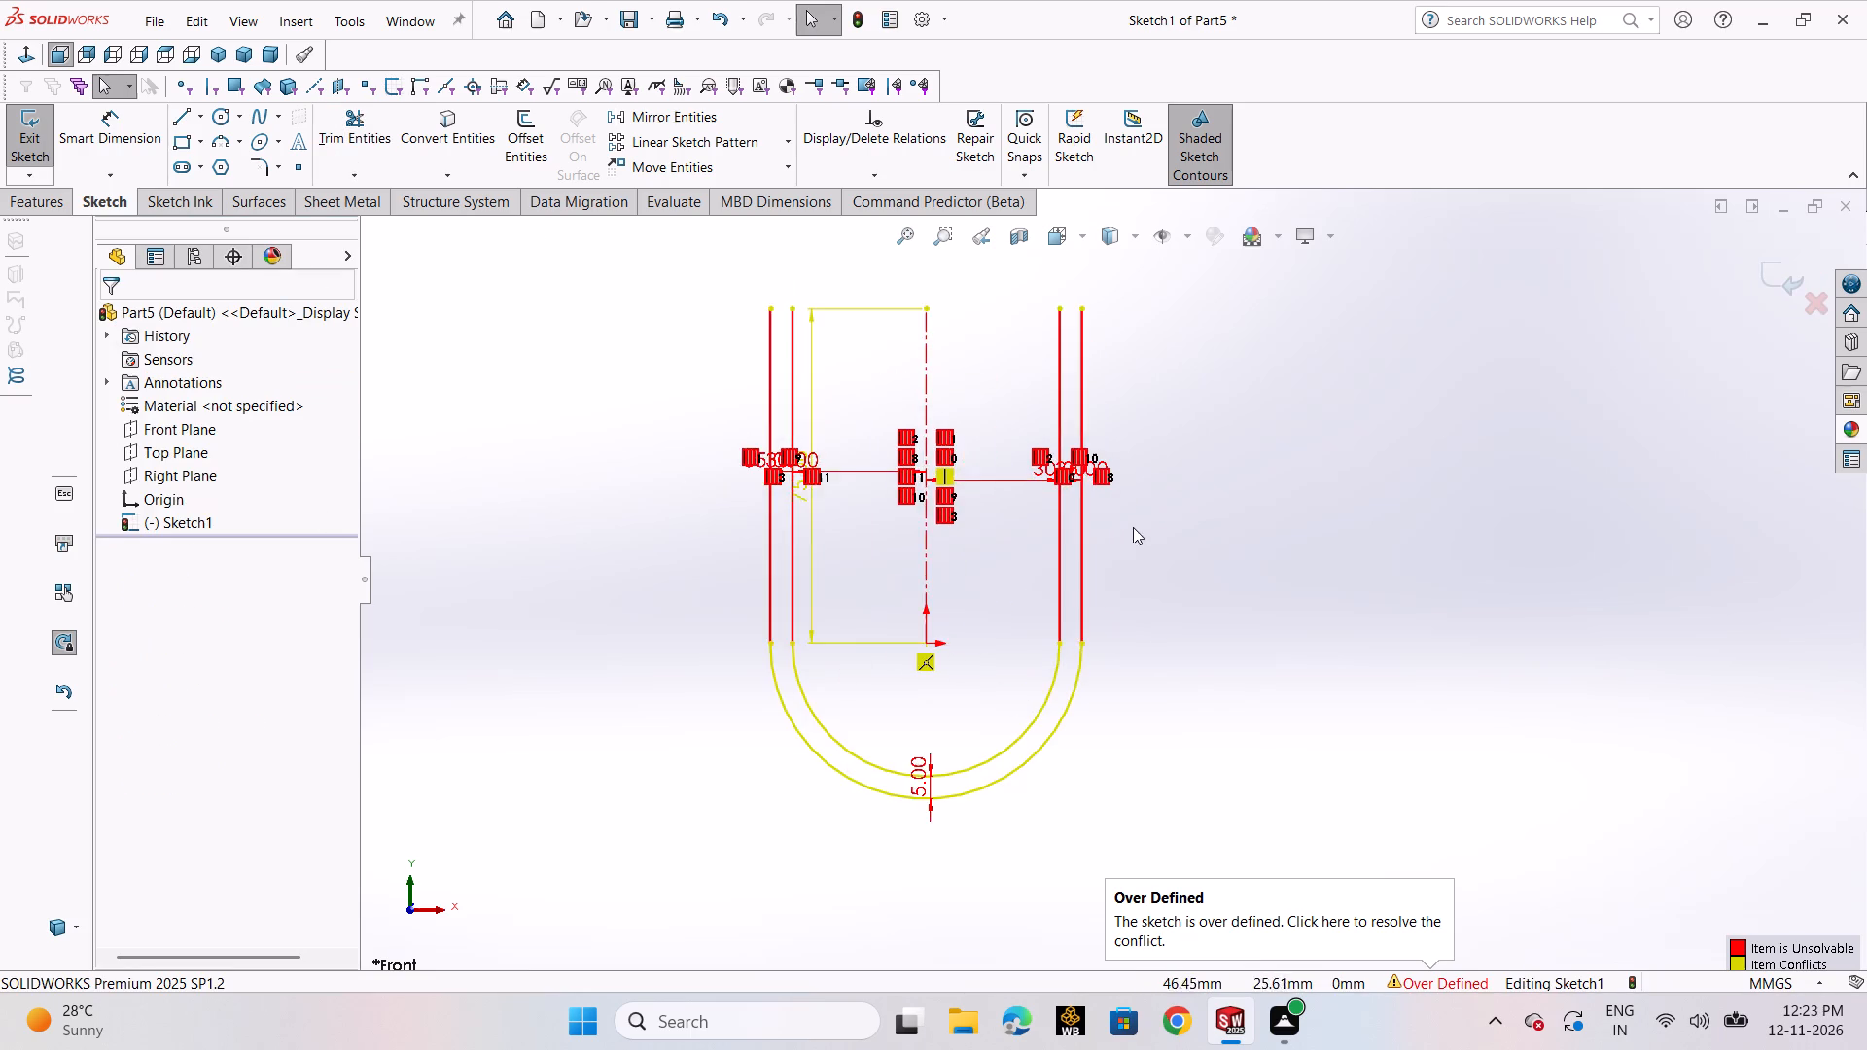
pyautogui.scroll(-2, 1077, 464)
pyautogui.scroll(-3, 1002, 485)
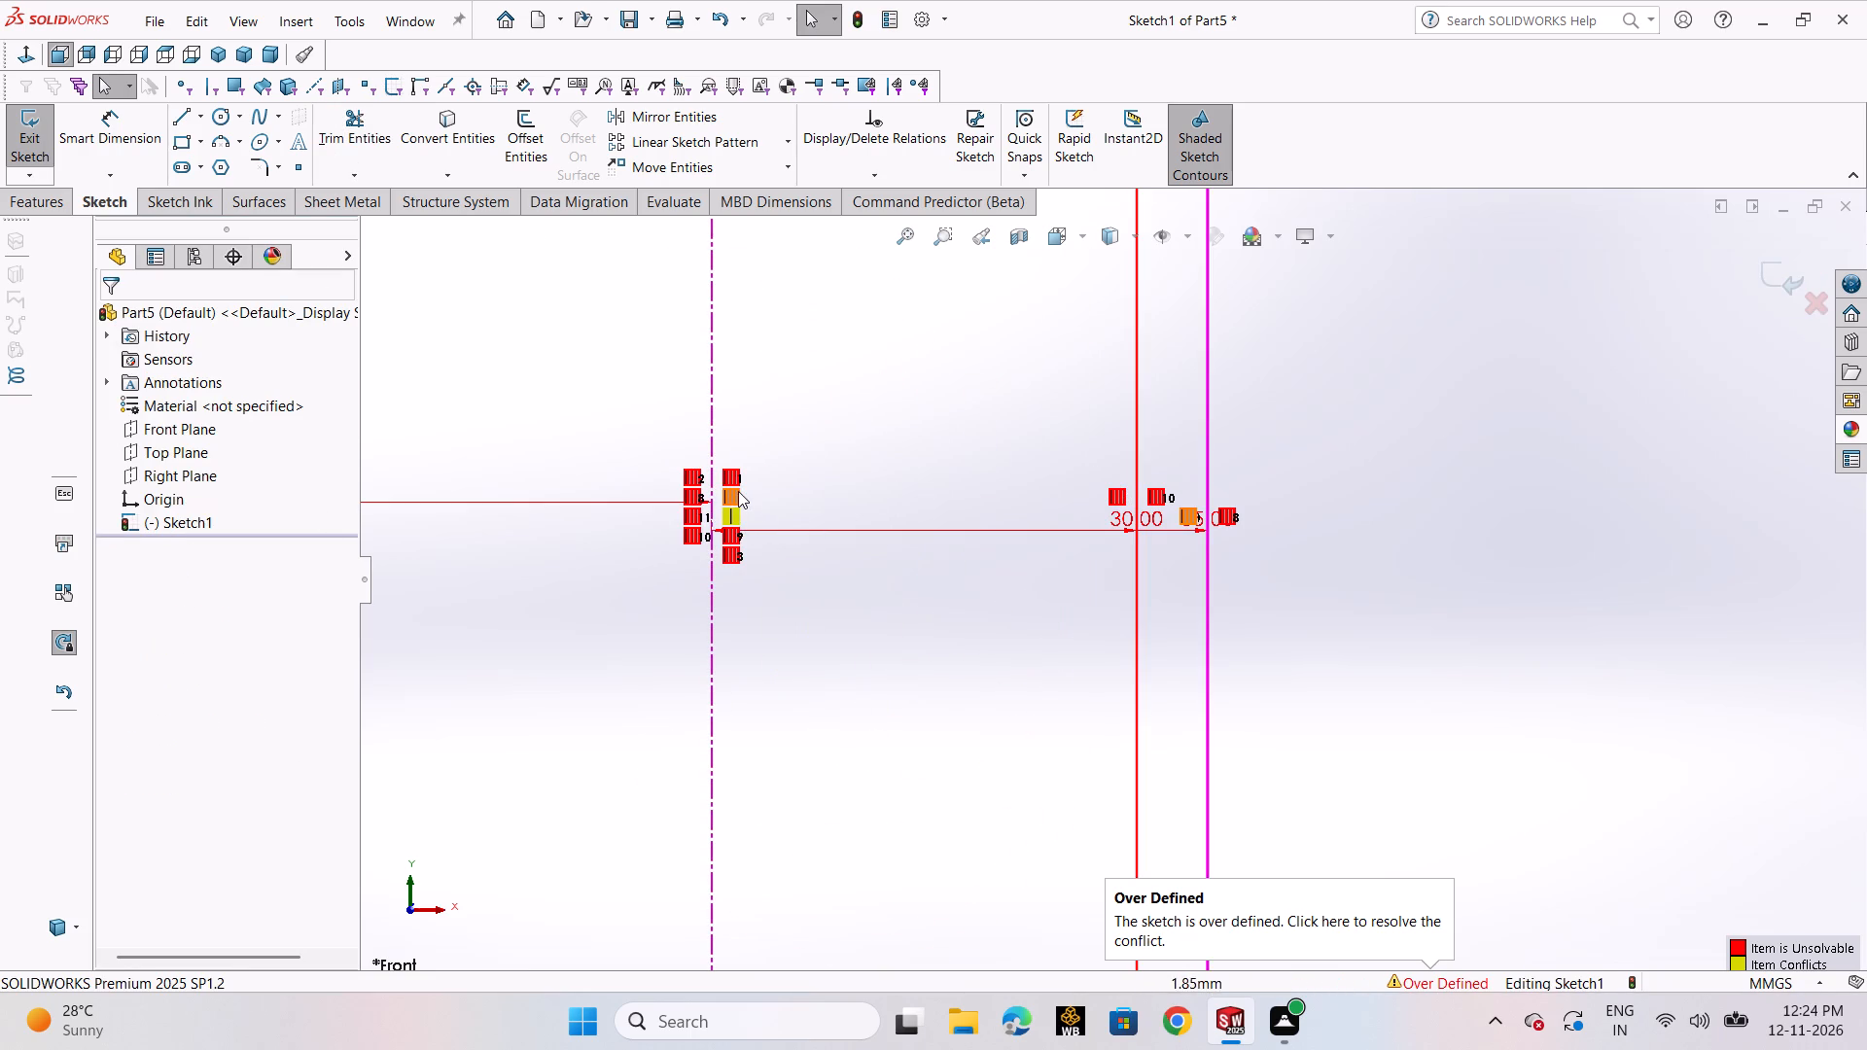
pyautogui.click(736, 491)
pyautogui.press('Delete')
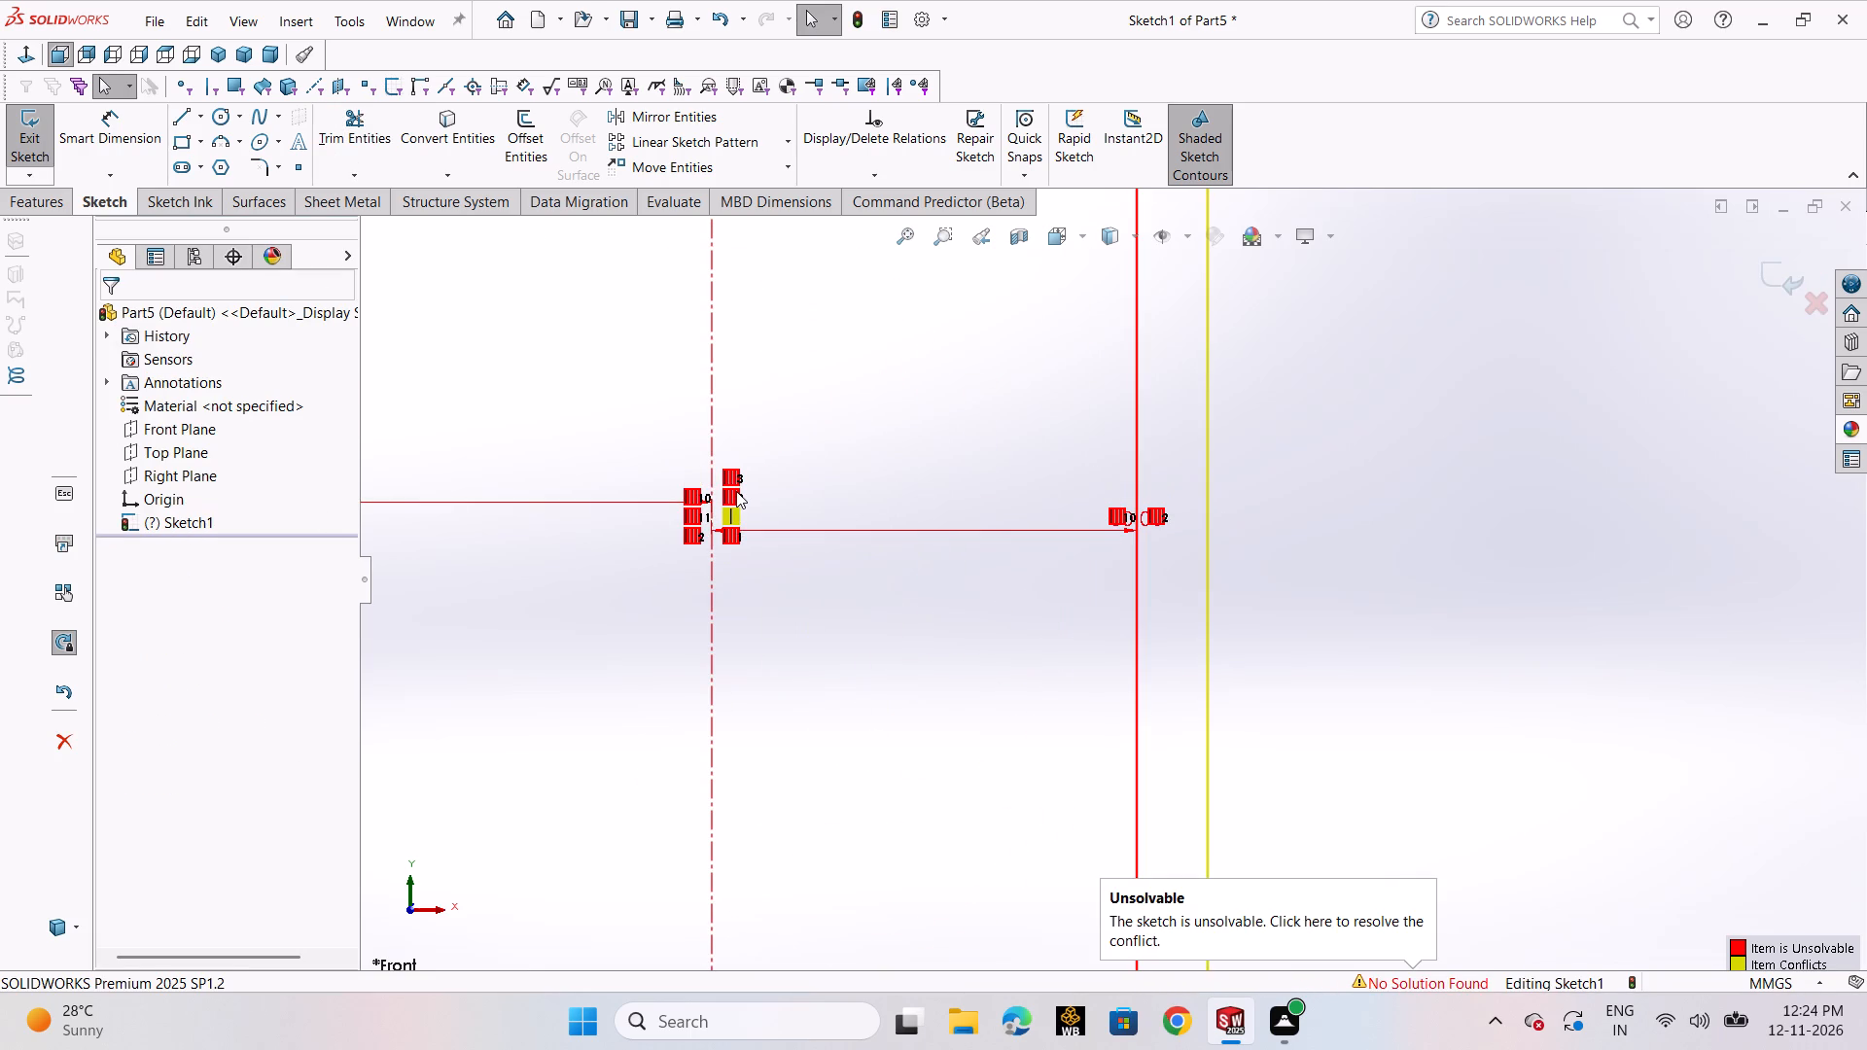
pyautogui.click(1167, 521)
pyautogui.press('Delete')
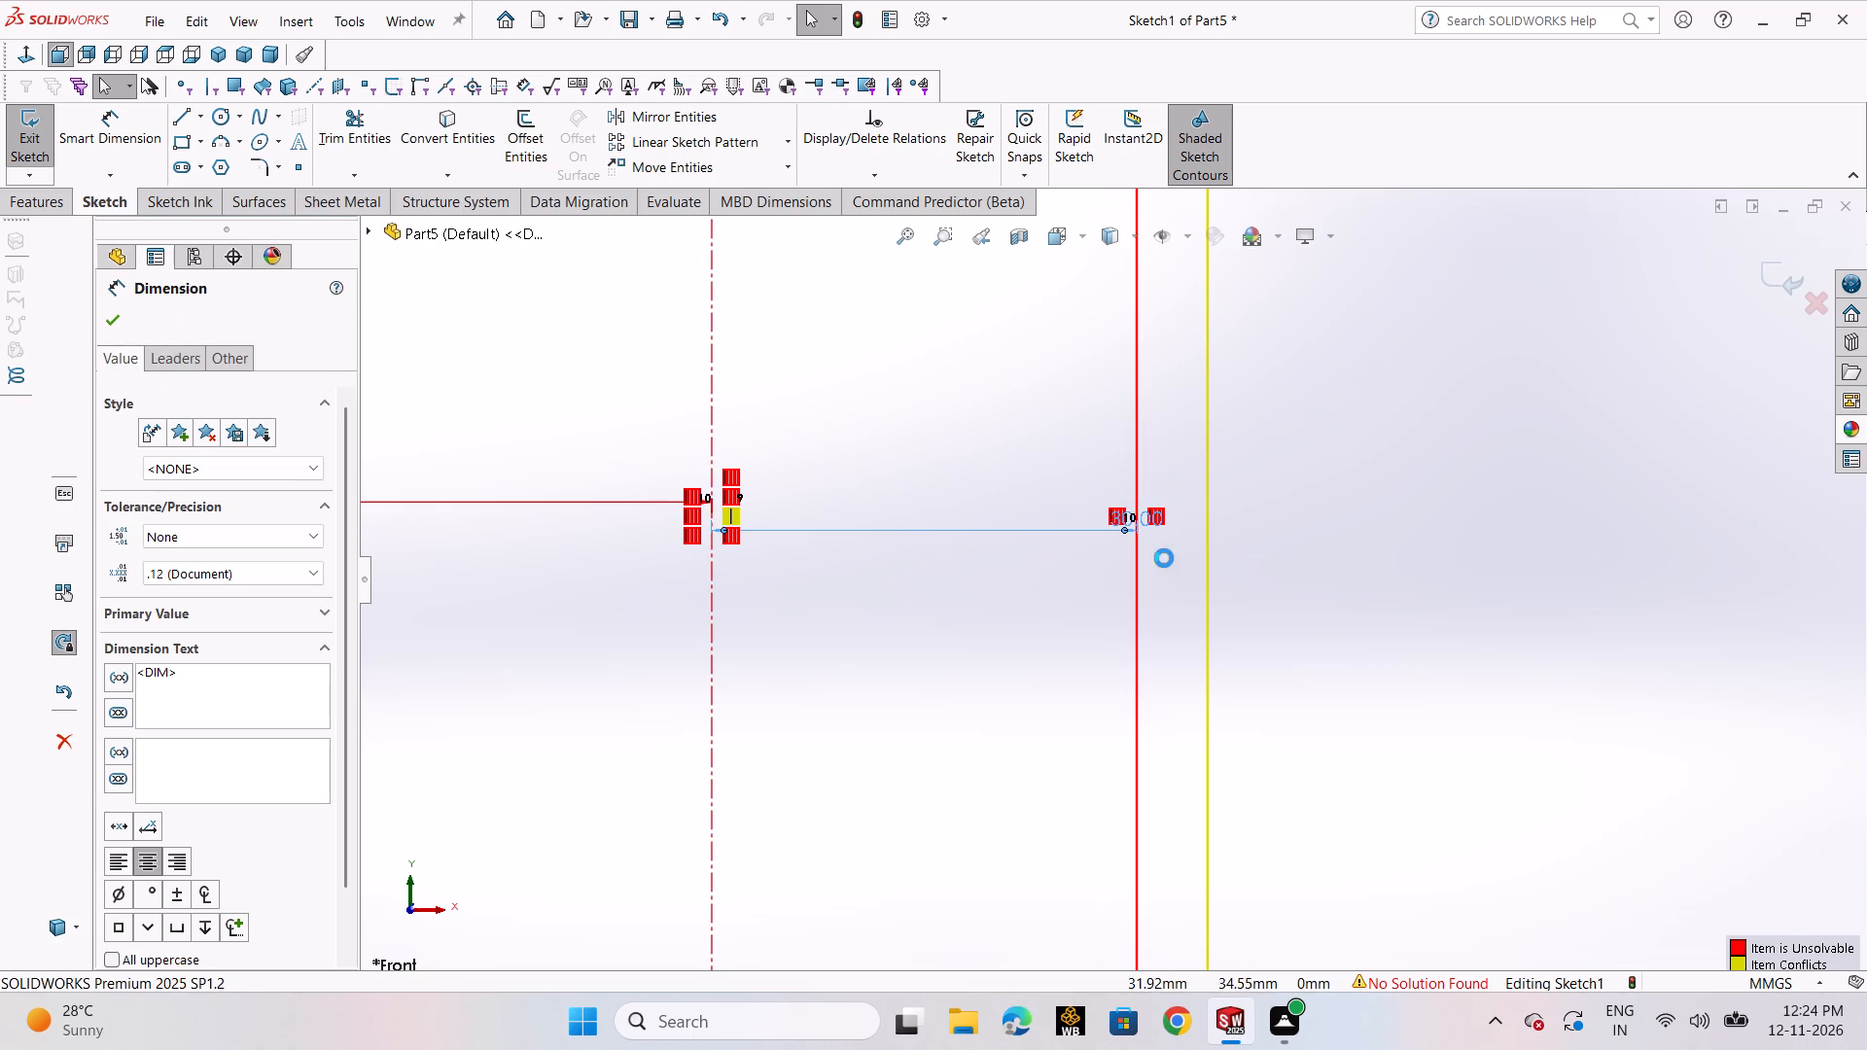
pyautogui.scroll(2, 931, 602)
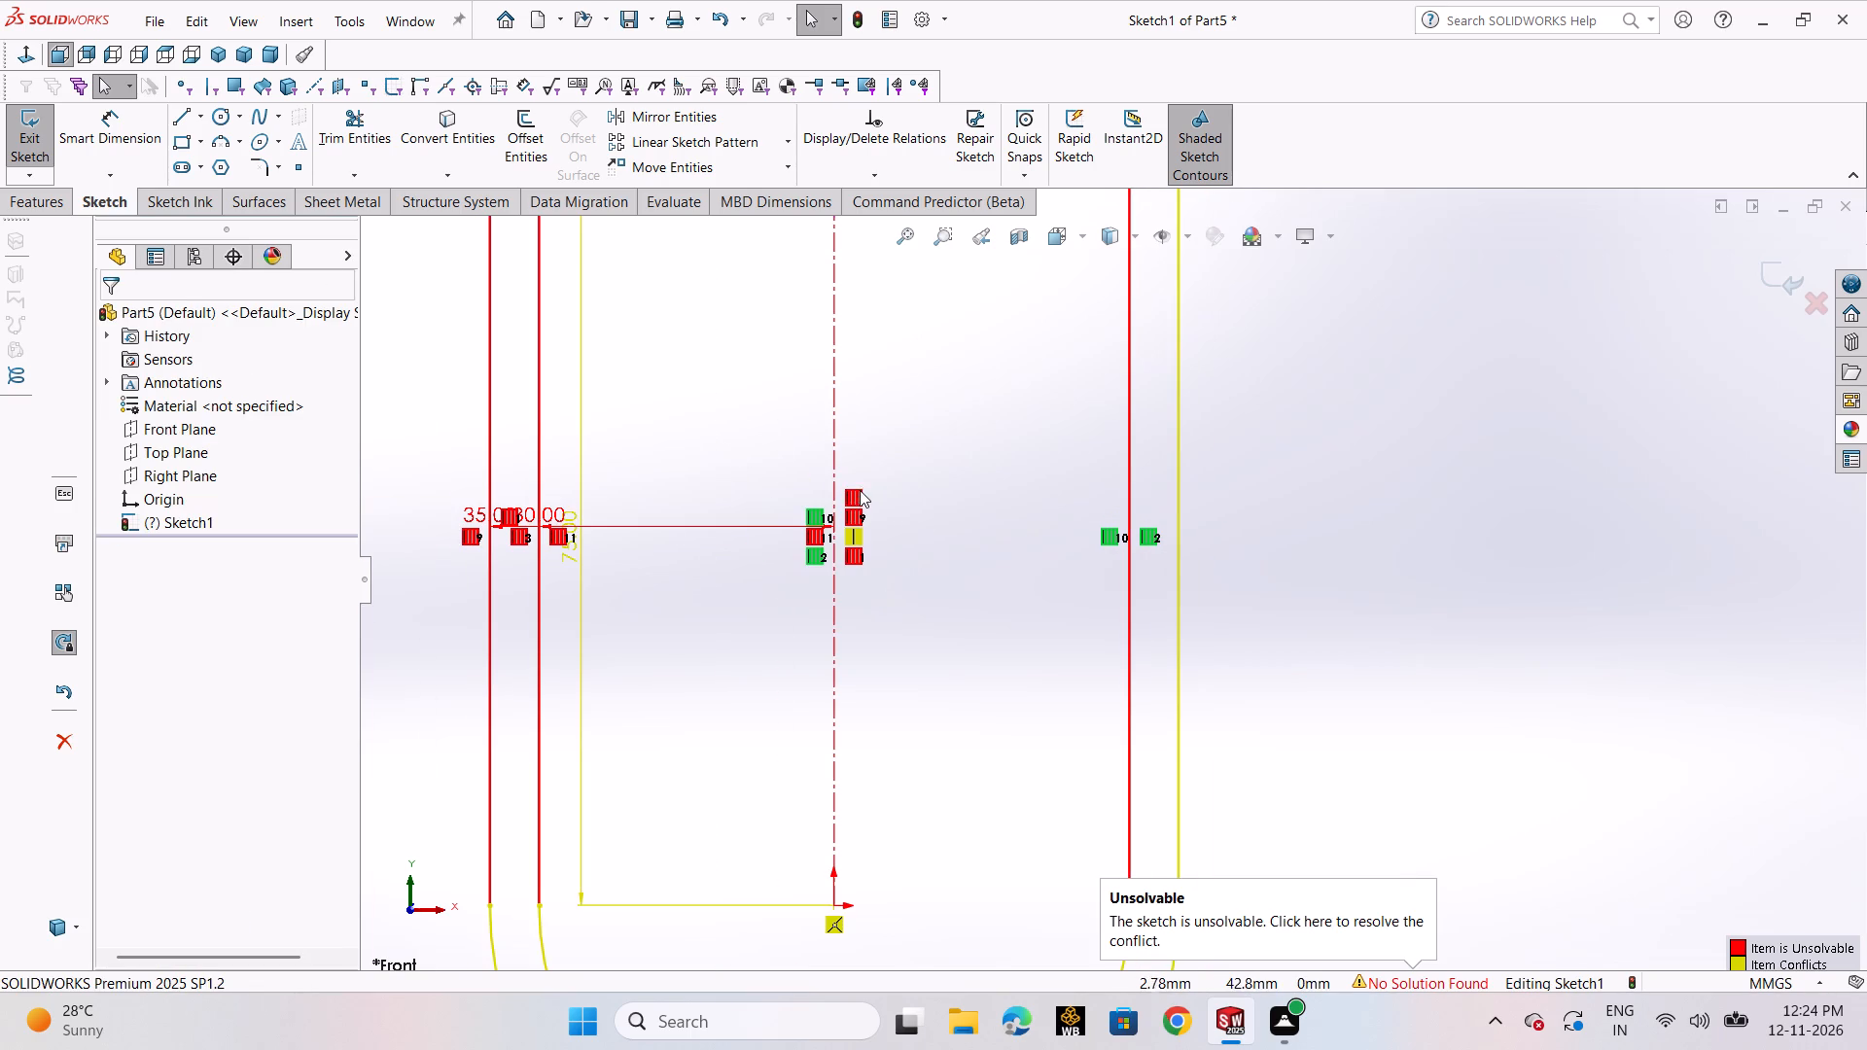
pyautogui.click(858, 495)
pyautogui.press('Delete')
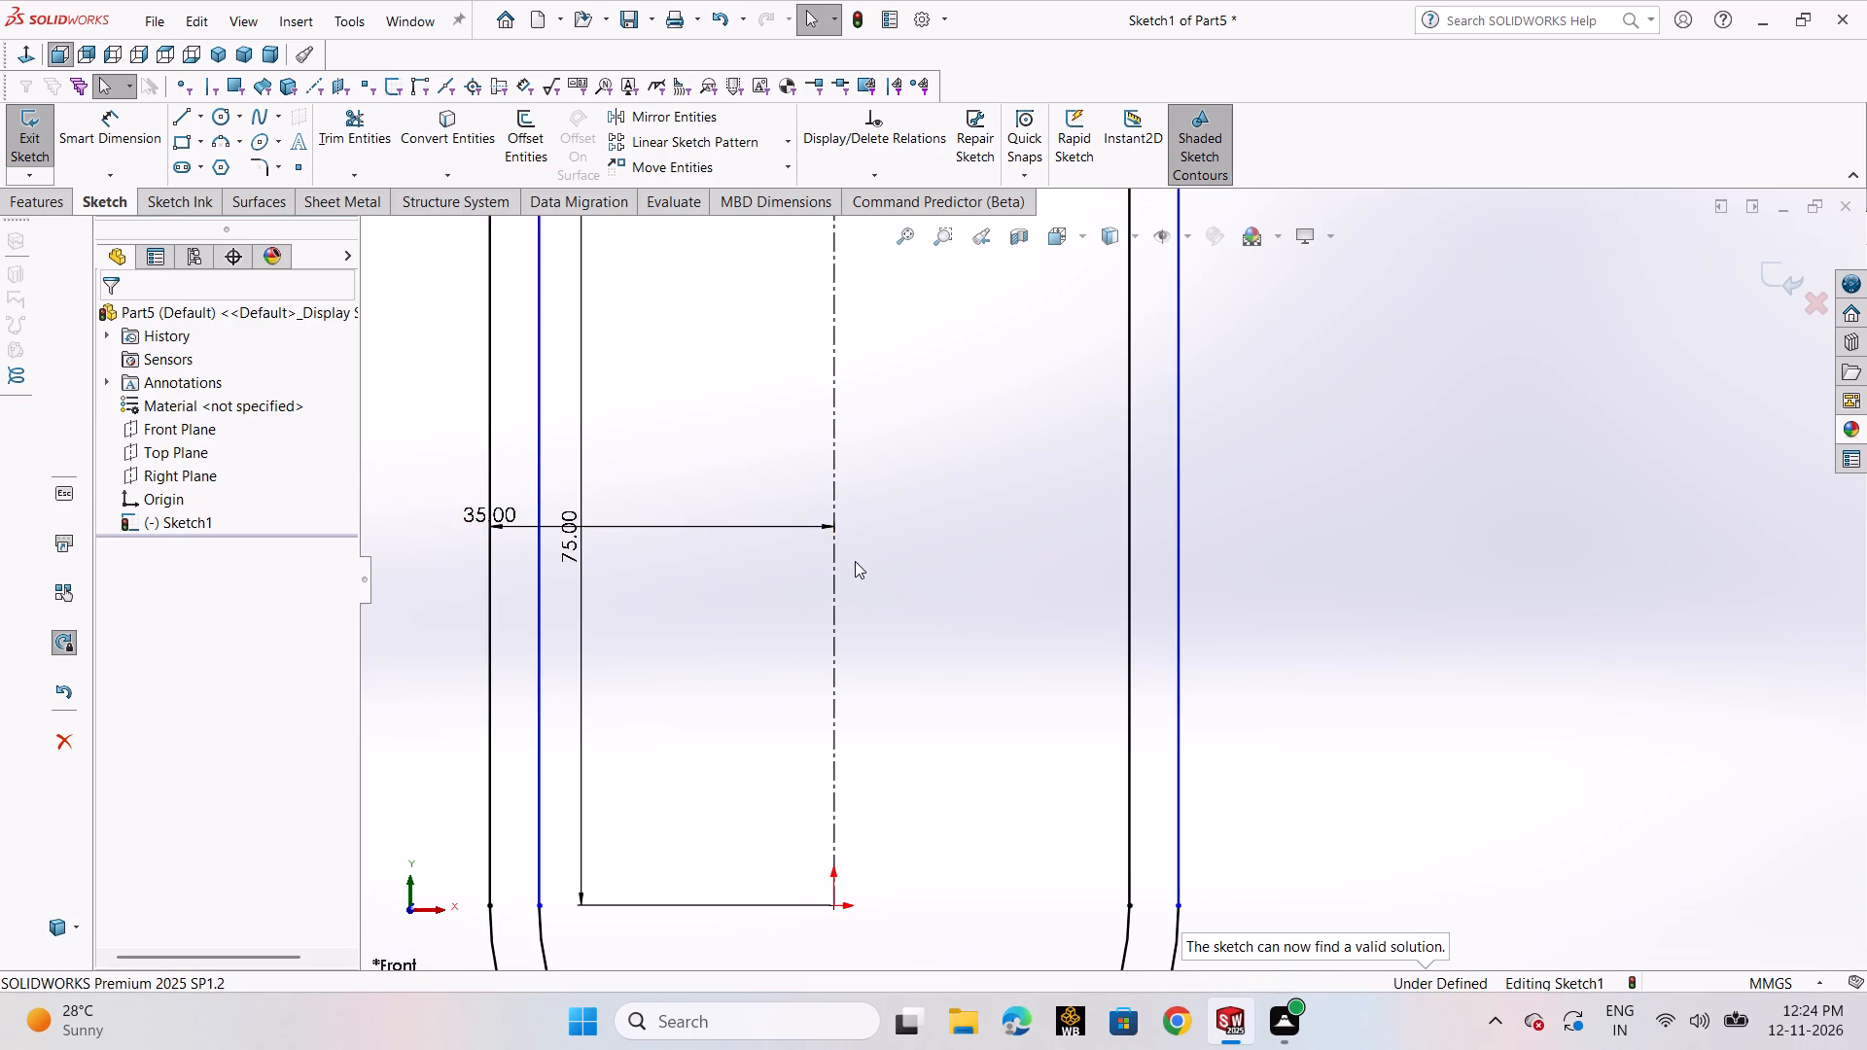
# Close both open tops of the U profile with 5 mm horizontal lines between the vertical line ends and exit the sketch.
pyautogui.scroll(3, 858, 561)
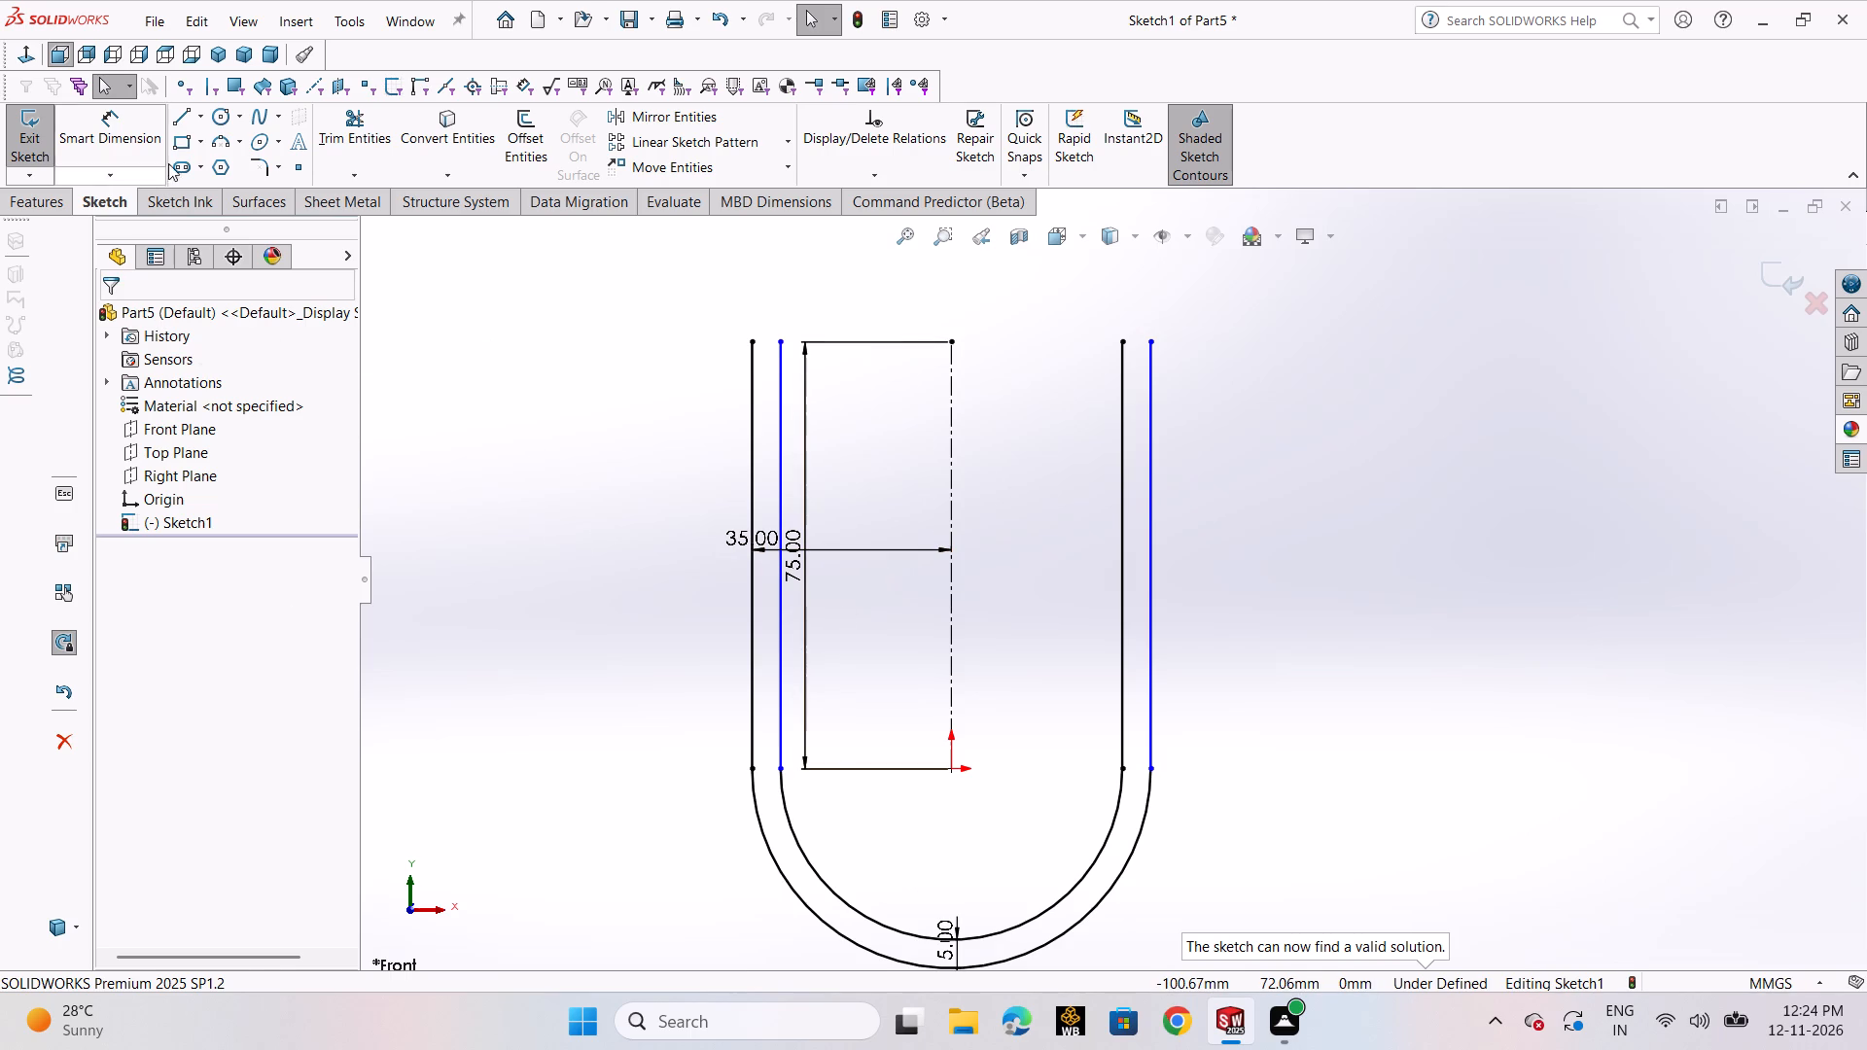
pyautogui.click(182, 124)
pyautogui.click(187, 138)
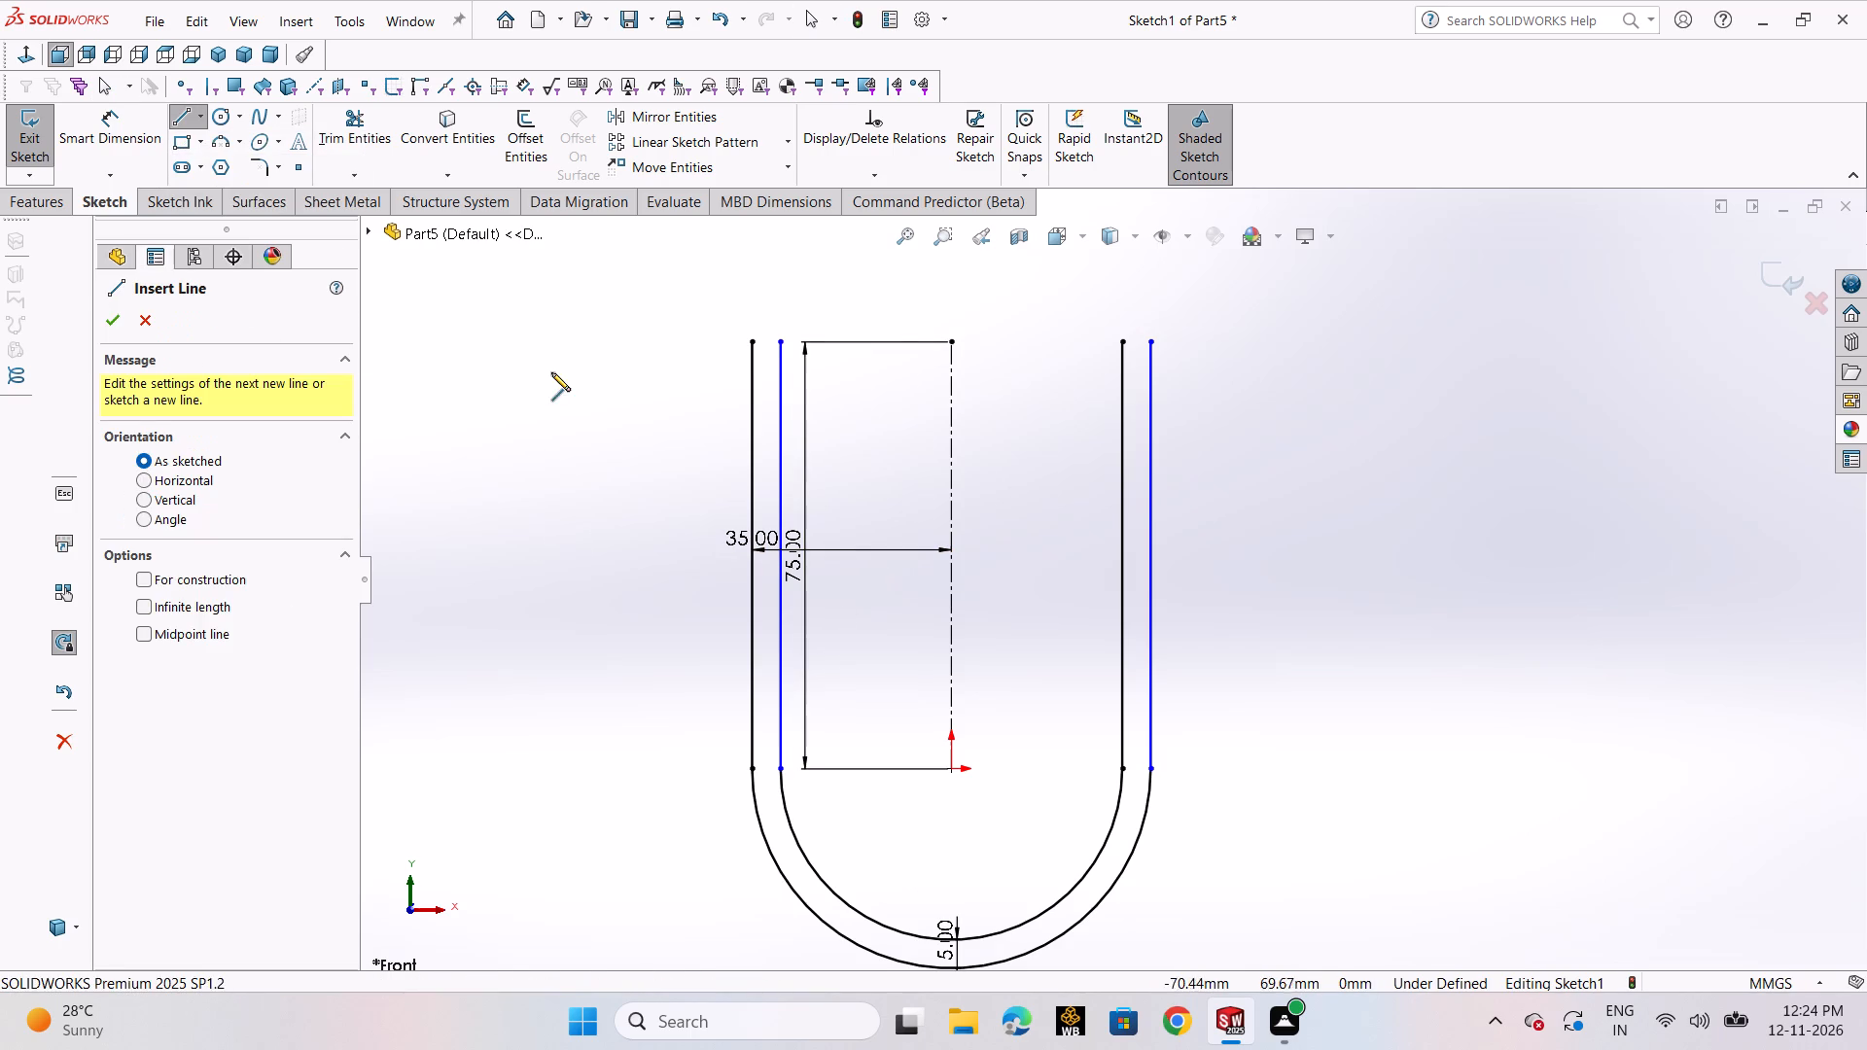
pyautogui.click(748, 342)
pyautogui.click(779, 343)
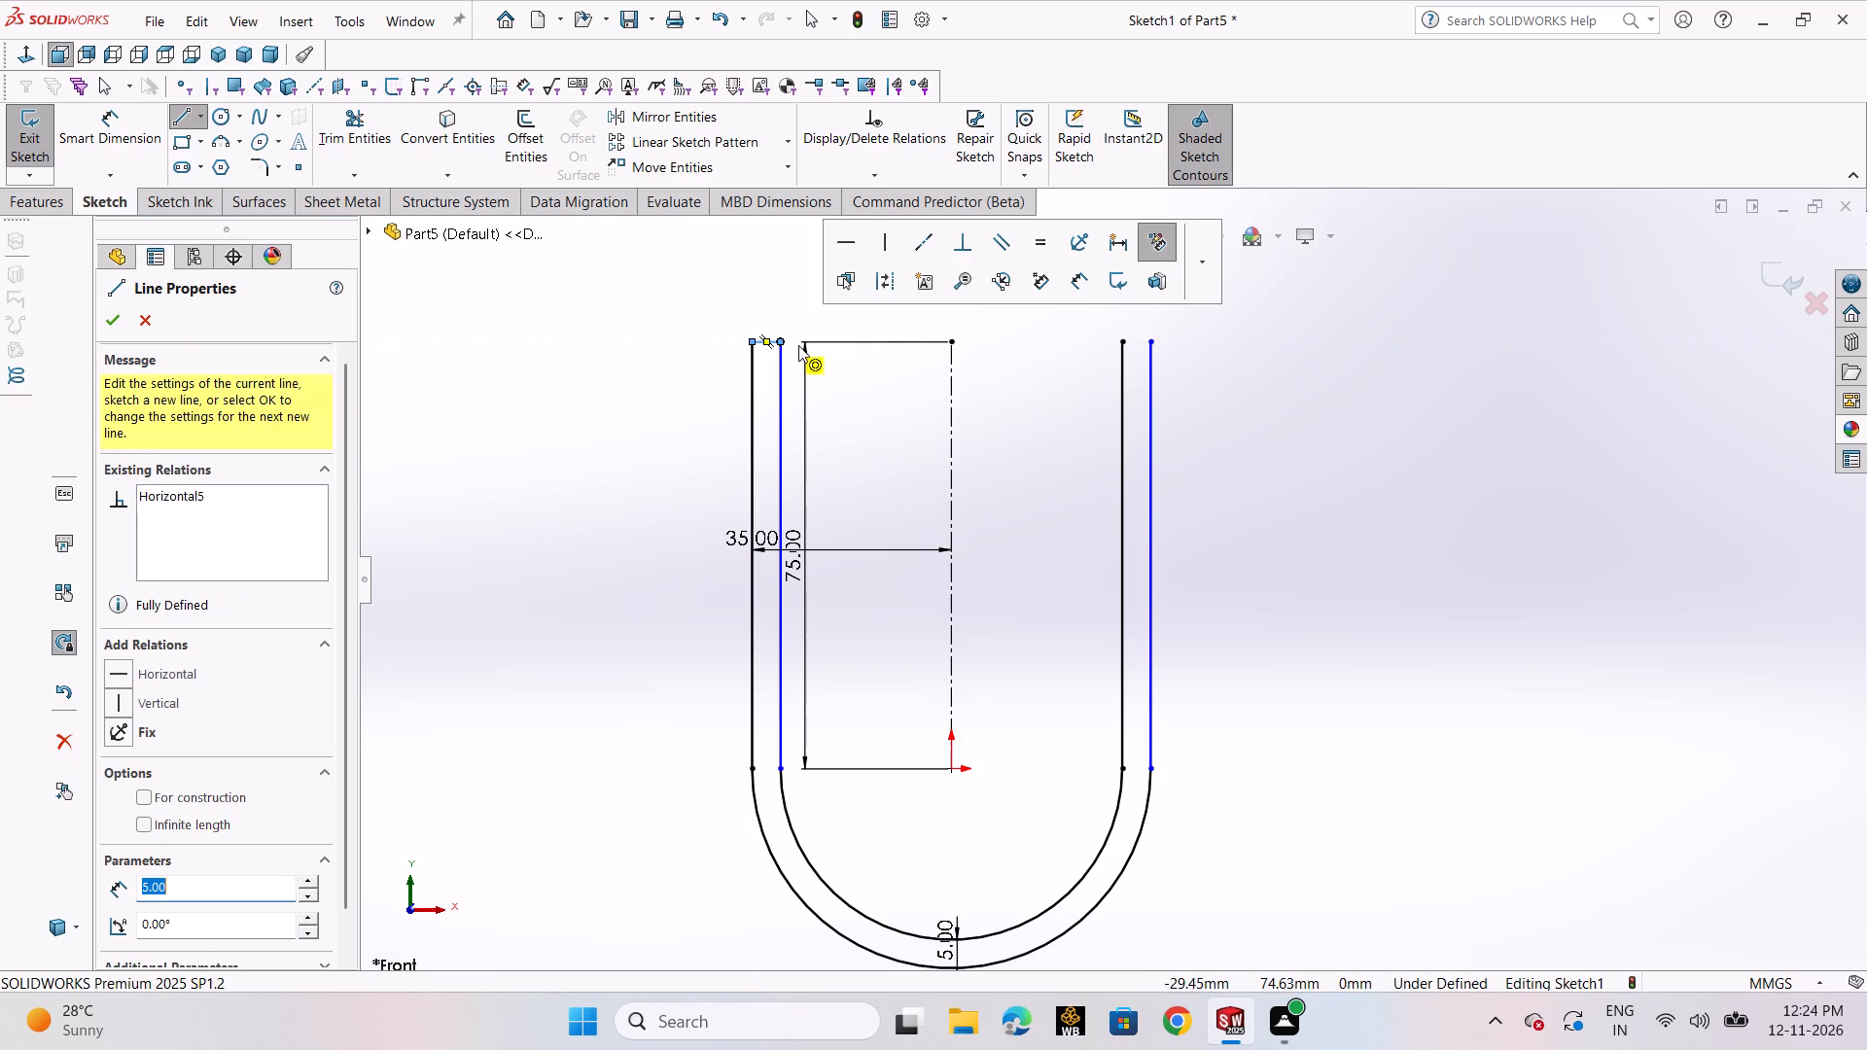
pyautogui.click(1120, 344)
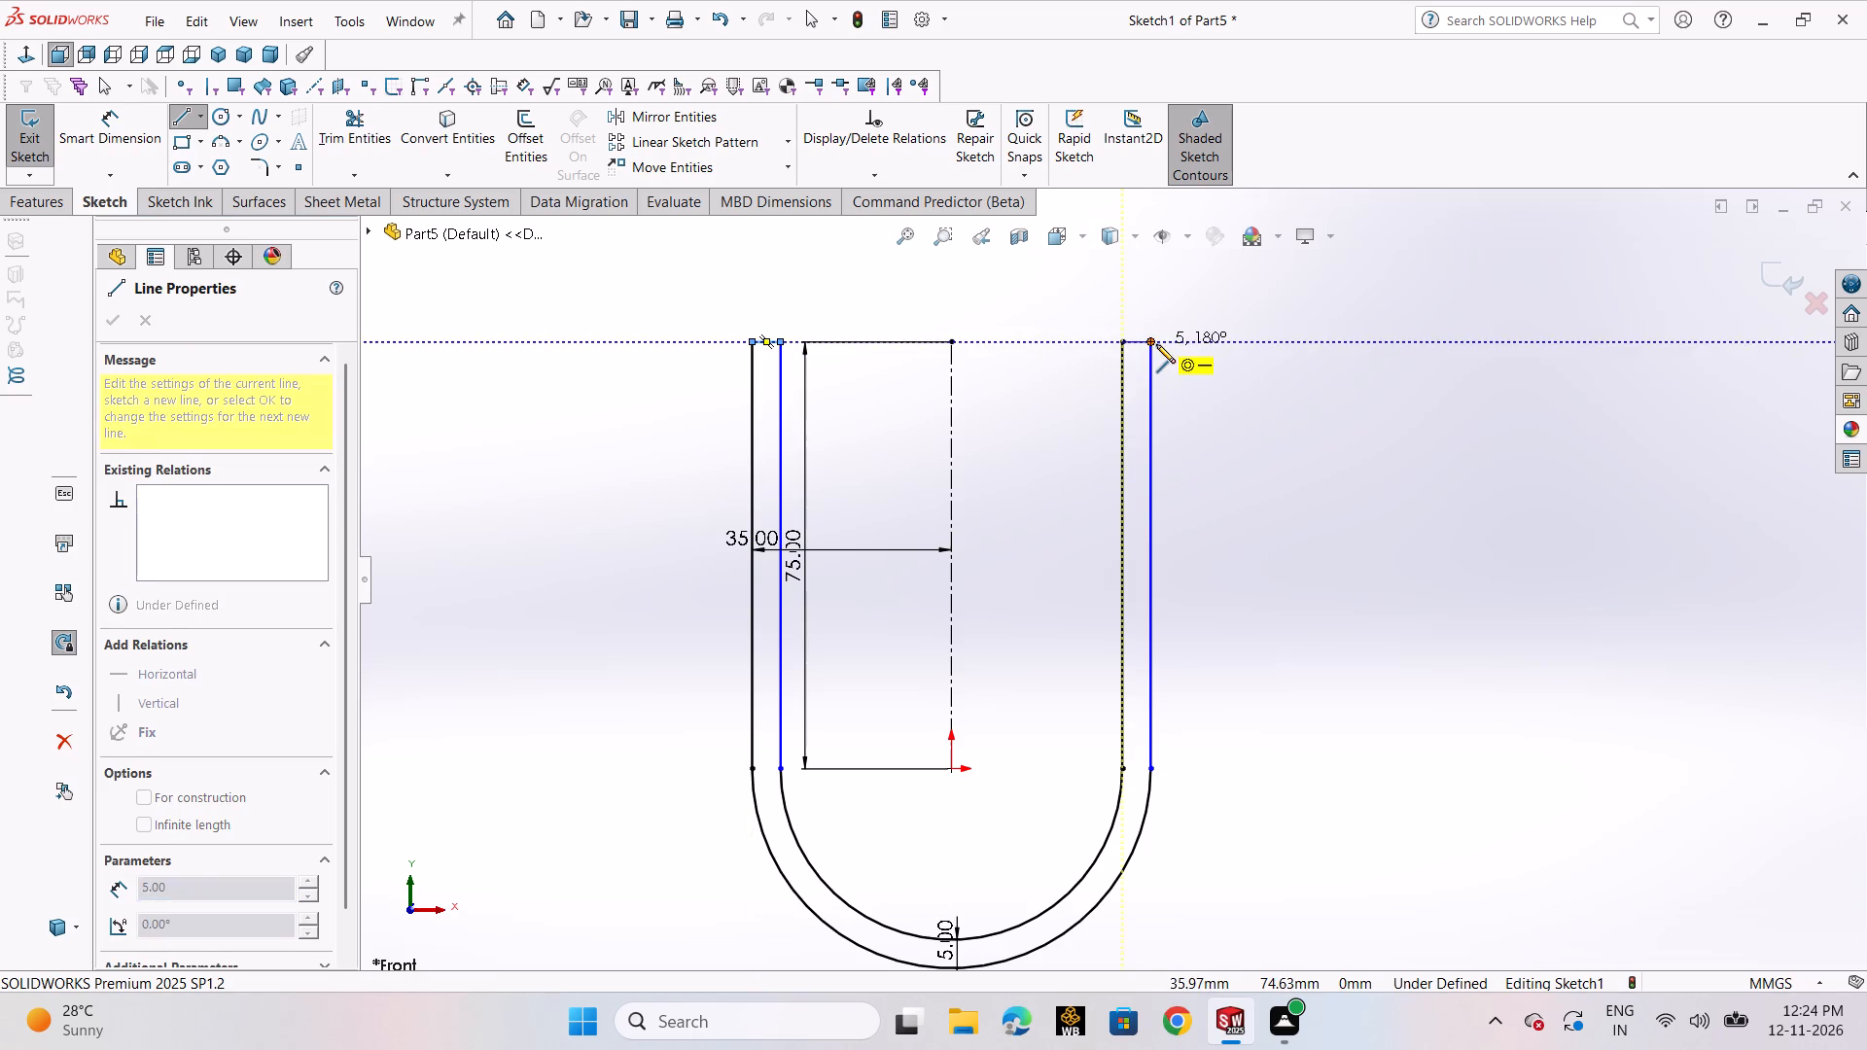
pyautogui.click(1156, 344)
pyautogui.press('Escape')
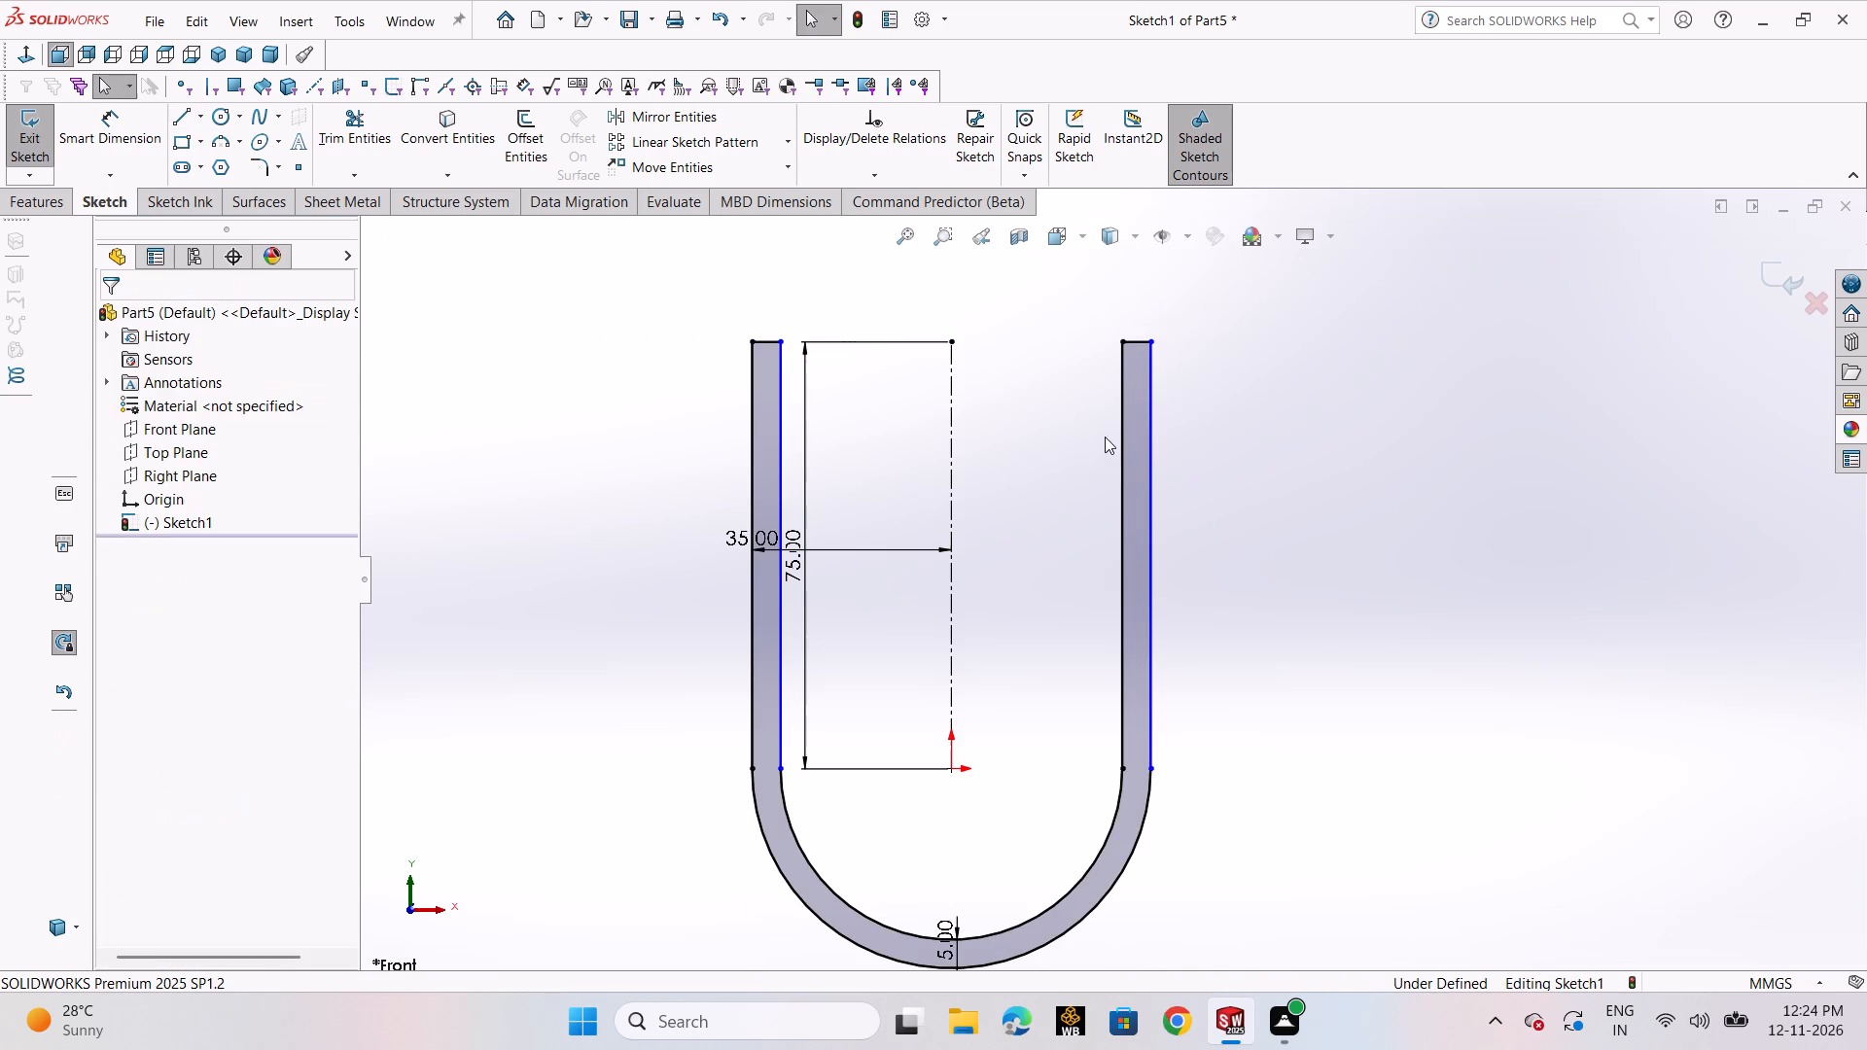
pyautogui.click(42, 124)
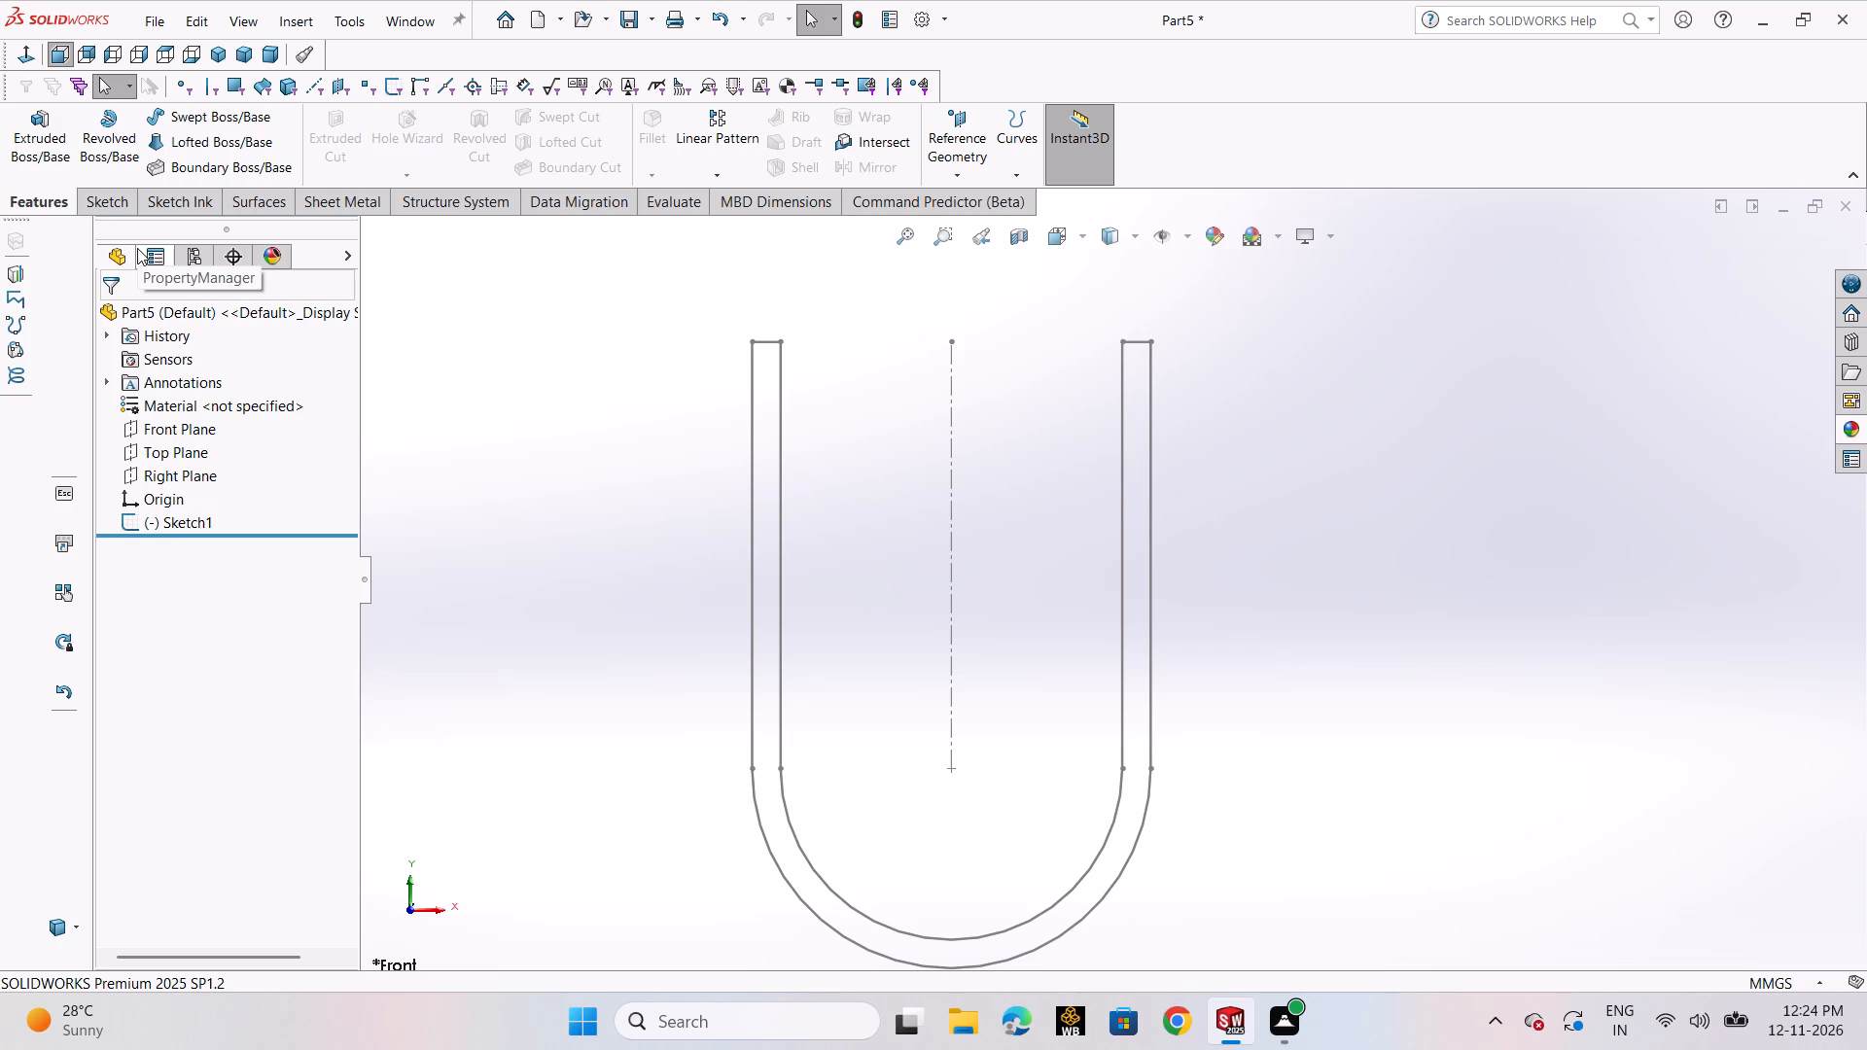
# Extrude the closed U profile as a blind boss 55 mm deep.
pyautogui.click(58, 138)
pyautogui.scroll(1, 1117, 410)
pyautogui.click(1126, 407)
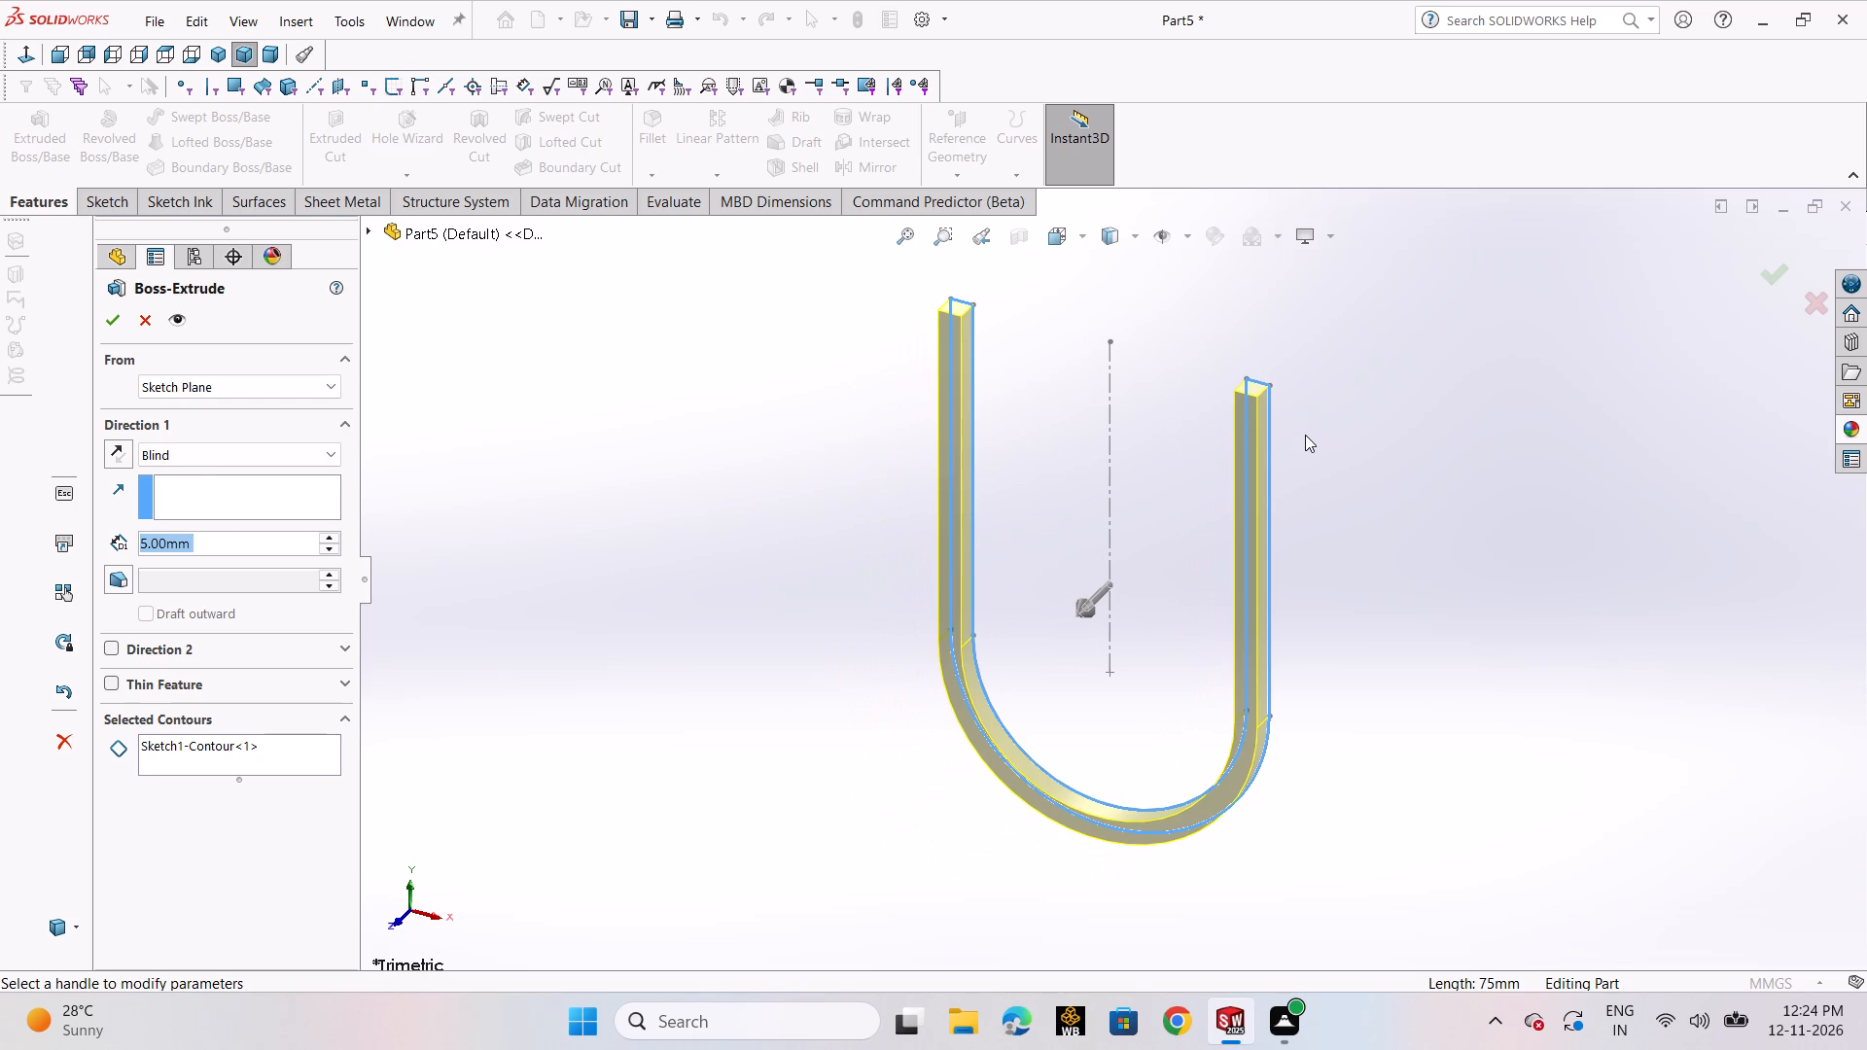
pyautogui.write('55')
pyautogui.press('Return')
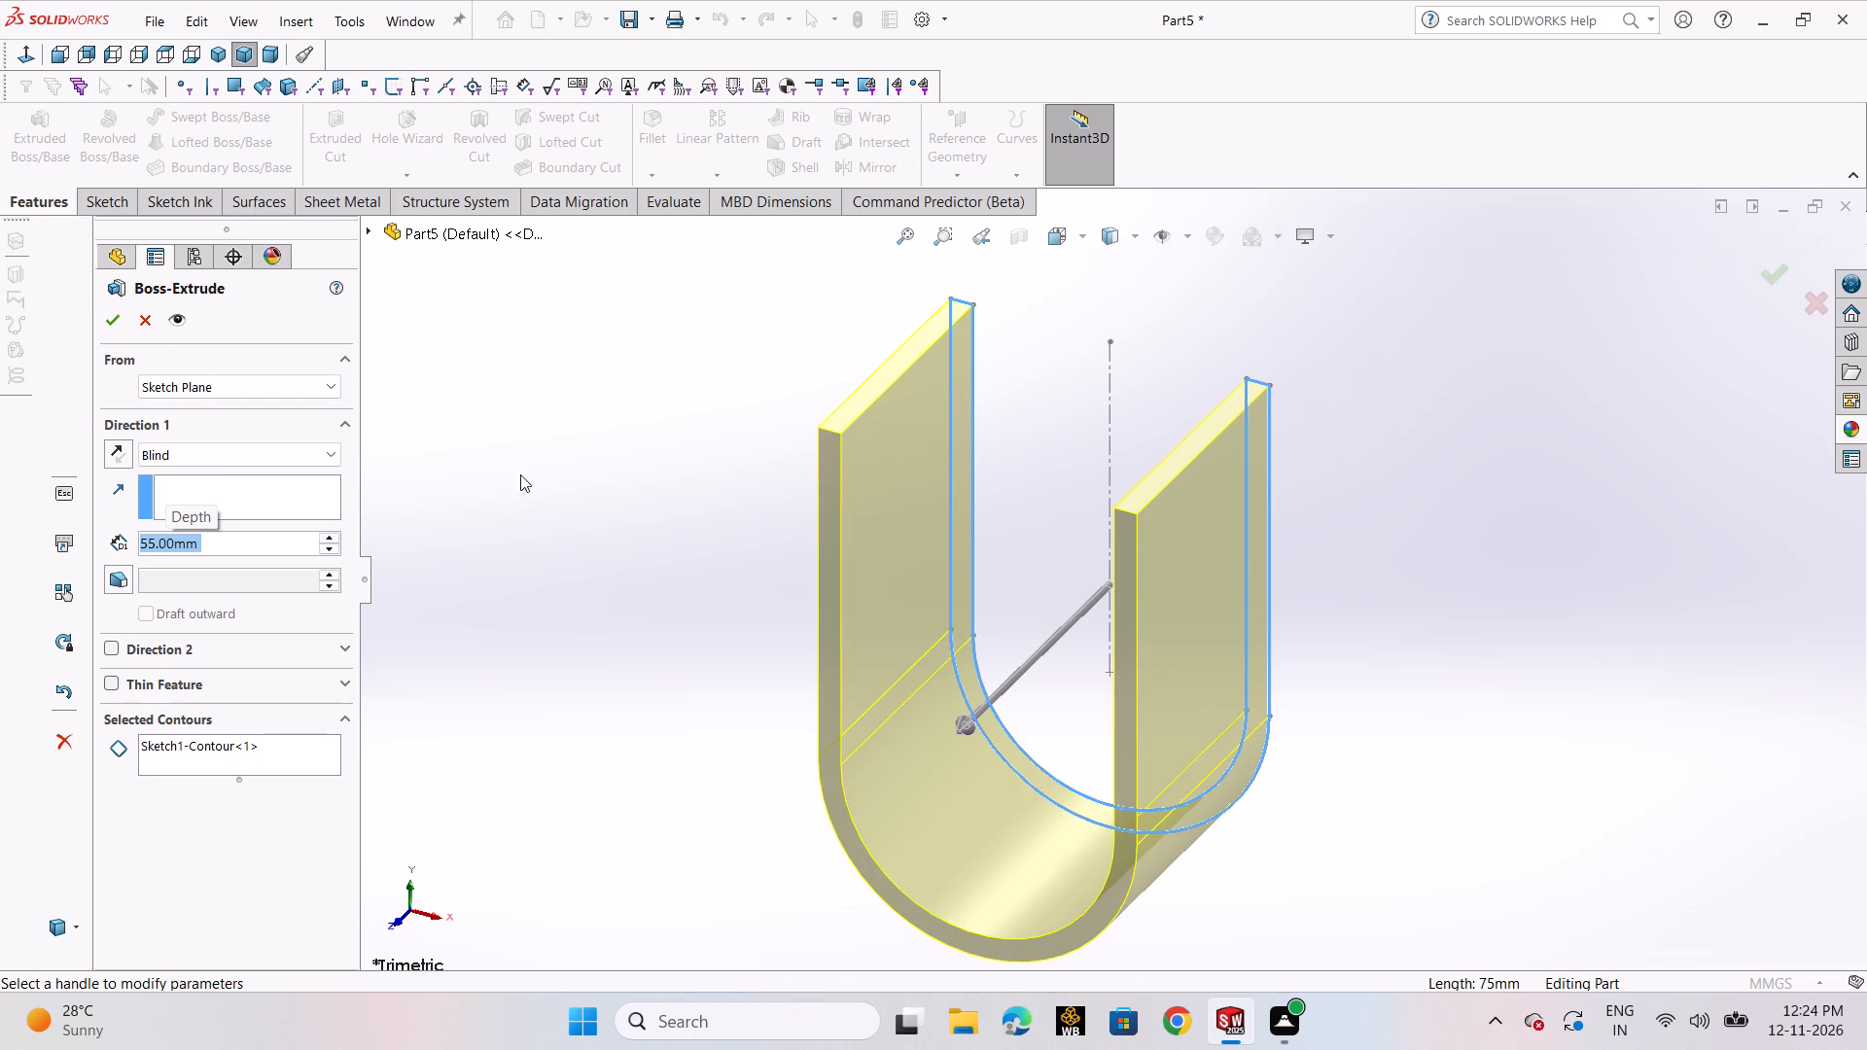
pyautogui.click(117, 328)
pyautogui.click(1768, 473)
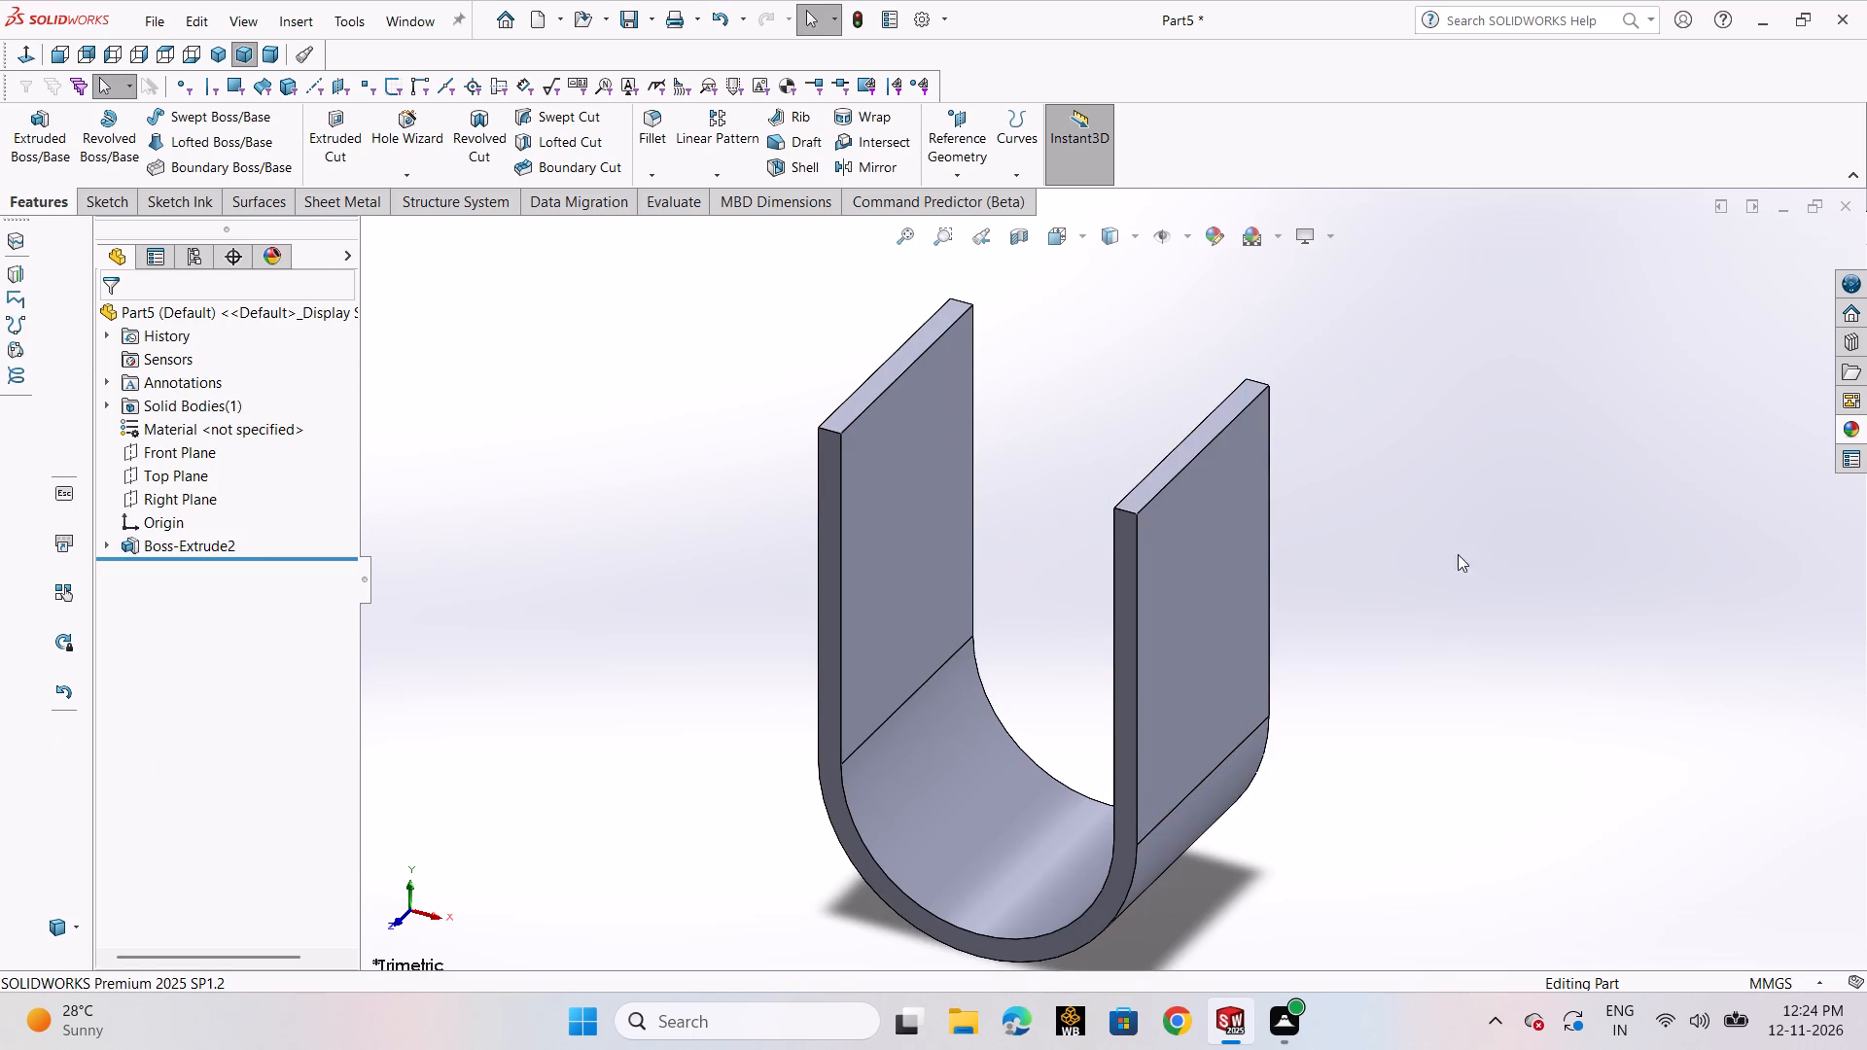
# Open a new sketch on the U-shaped rear end face of the extruded body.
pyautogui.scroll(1, 1358, 425)
pyautogui.moveTo(1375, 457); pyautogui.dragTo(1149, 509, button='middle')
pyautogui.scroll(1, 1145, 511)
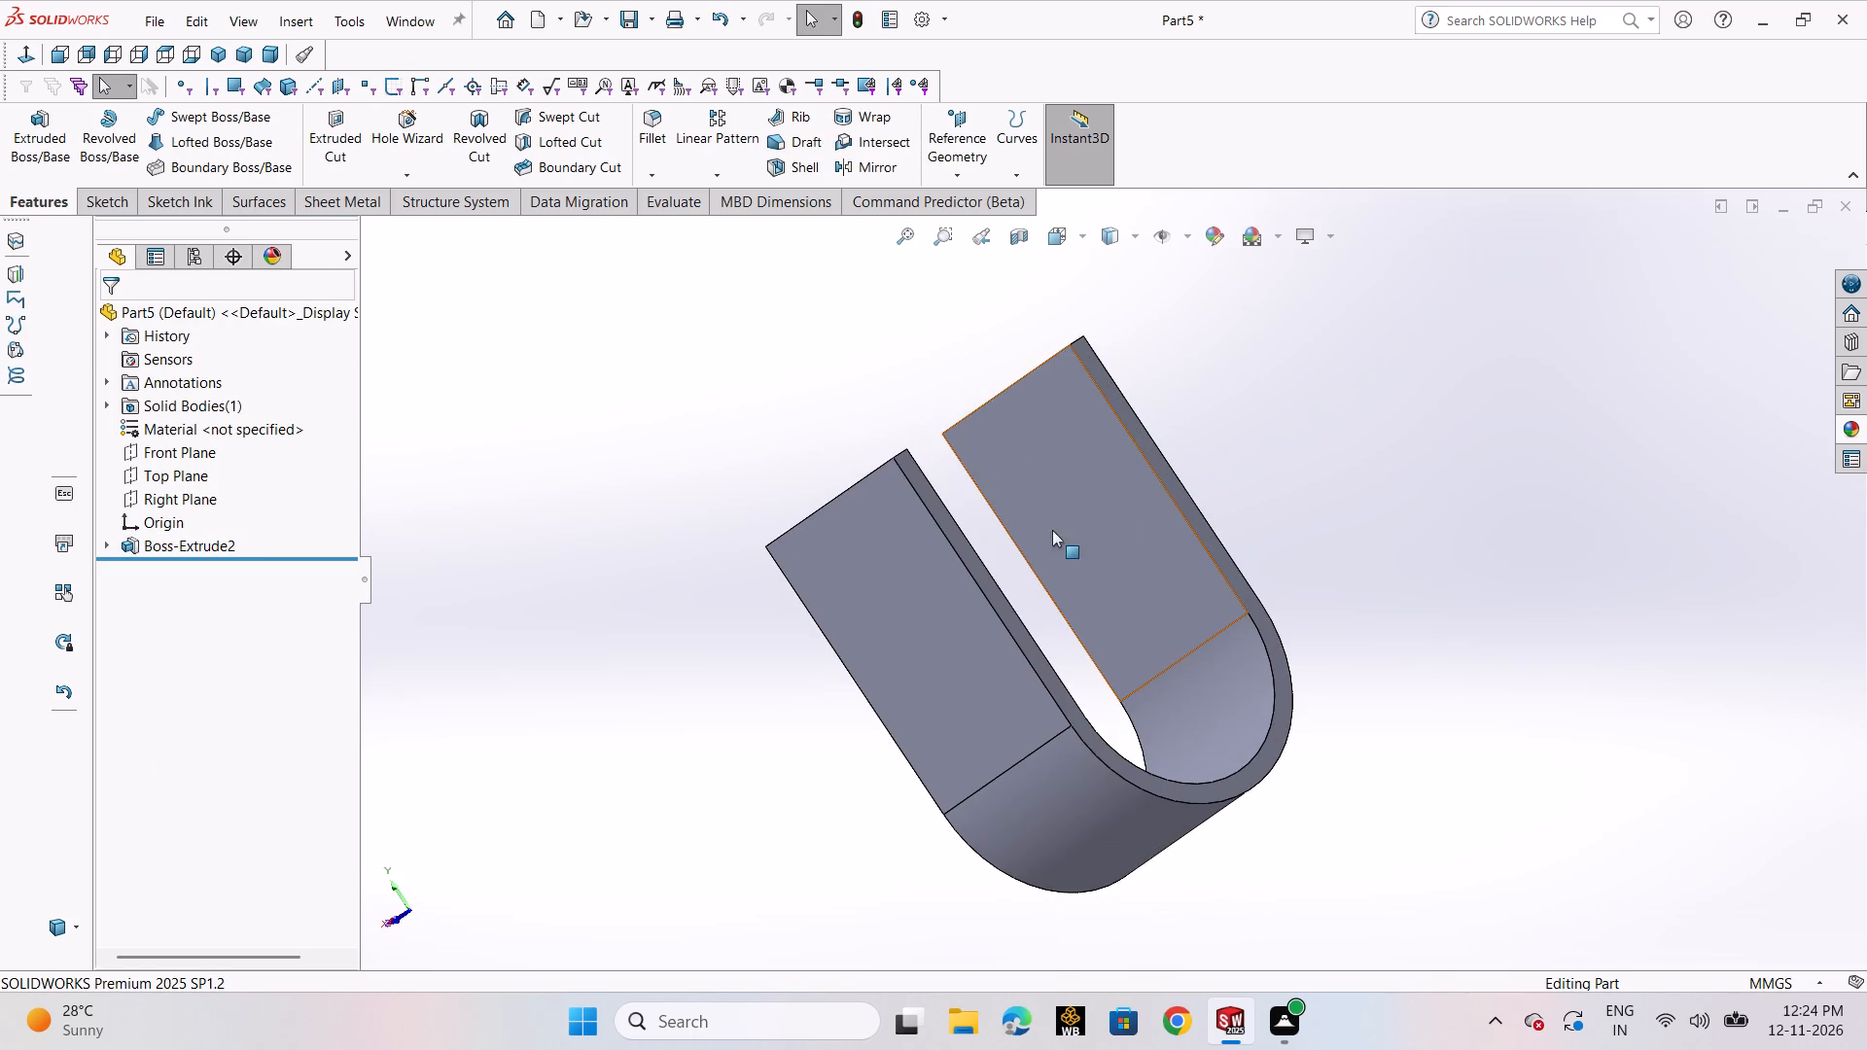
pyautogui.click(975, 539)
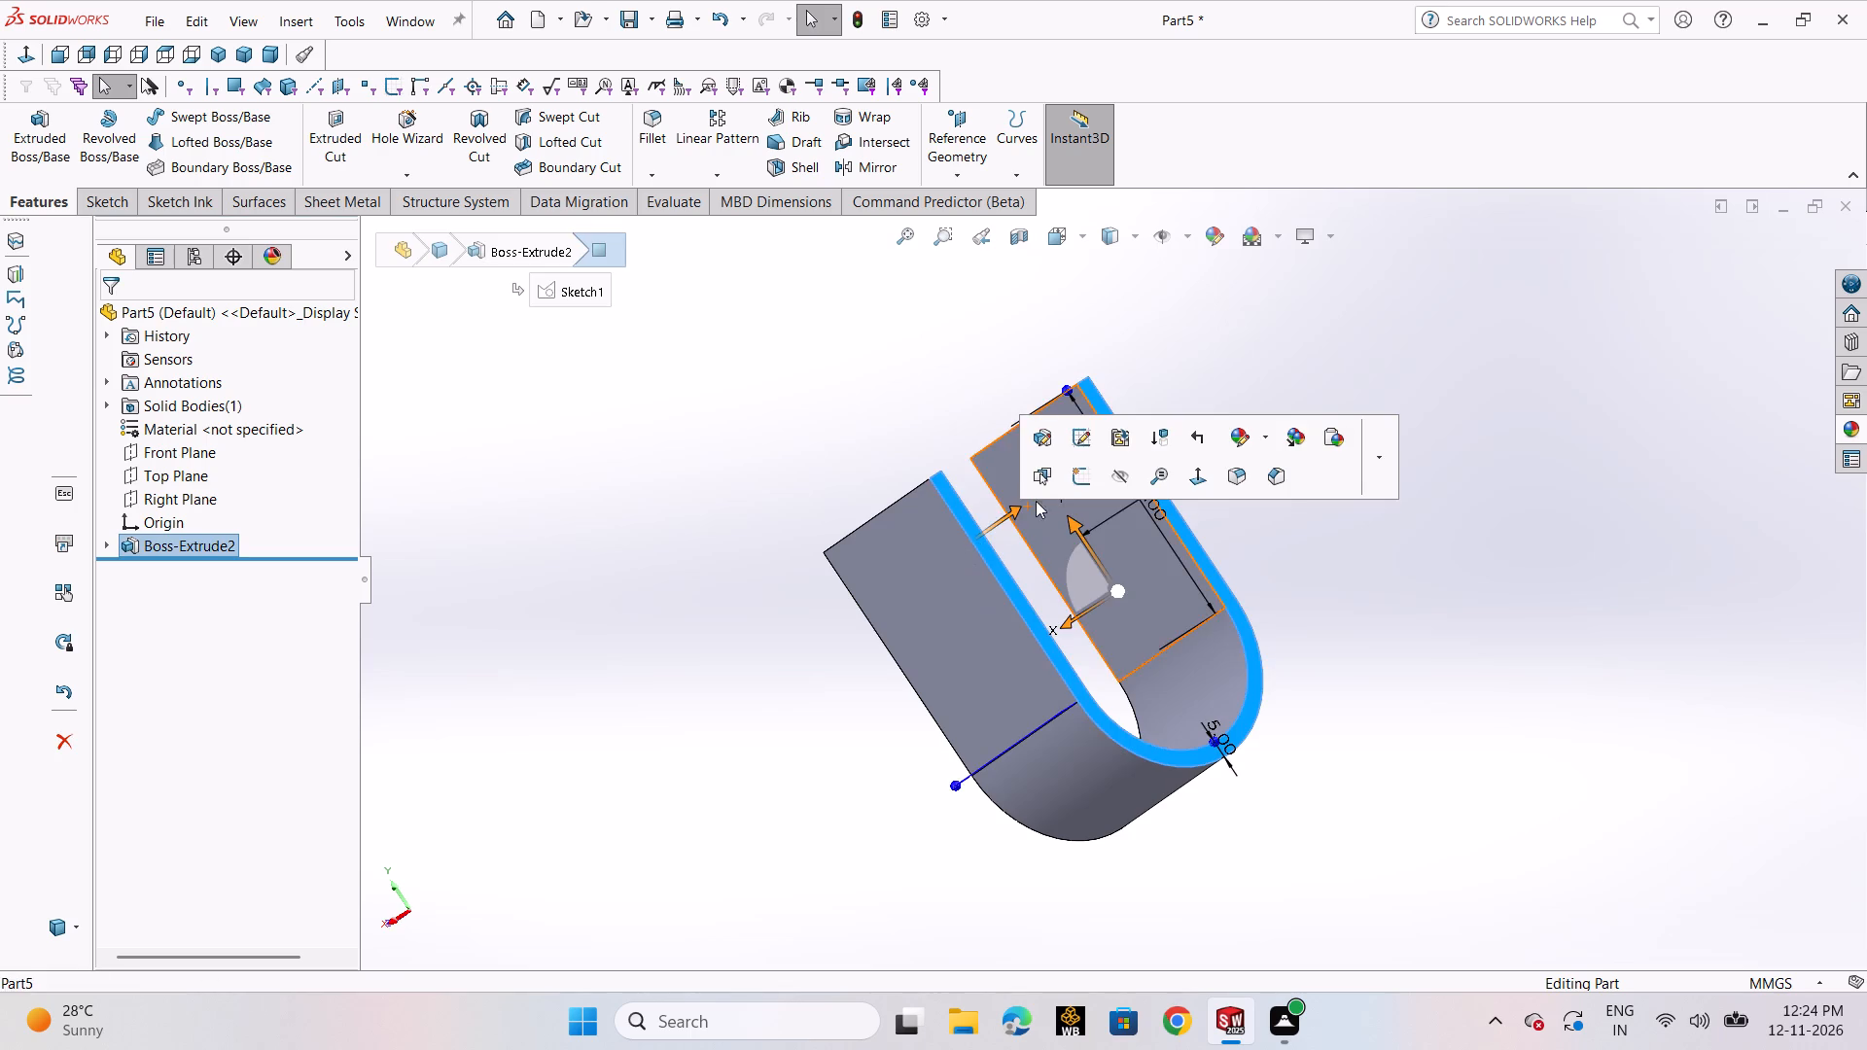
pyautogui.click(1071, 477)
pyautogui.scroll(5, 1153, 443)
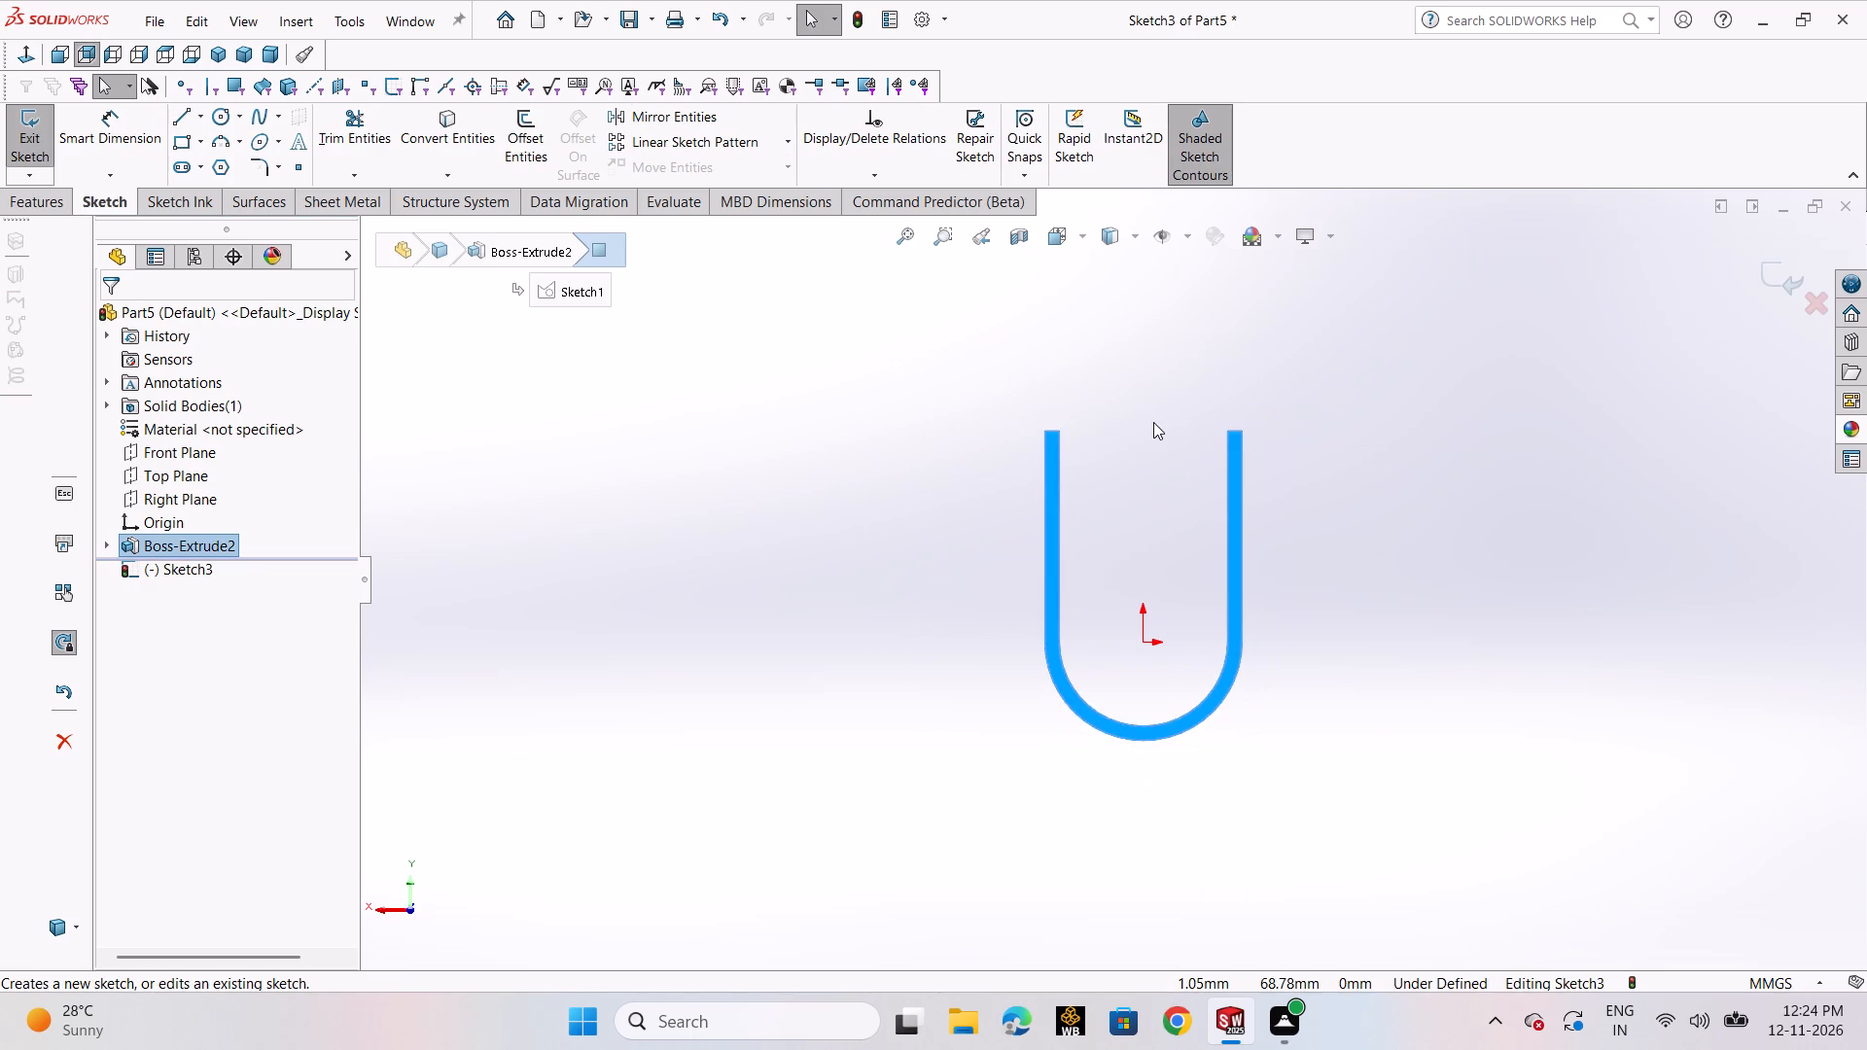
# Sketch a center rectangle about 216 by 203 mm around the U profile, centred on the origin.
pyautogui.click(199, 151)
pyautogui.click(217, 192)
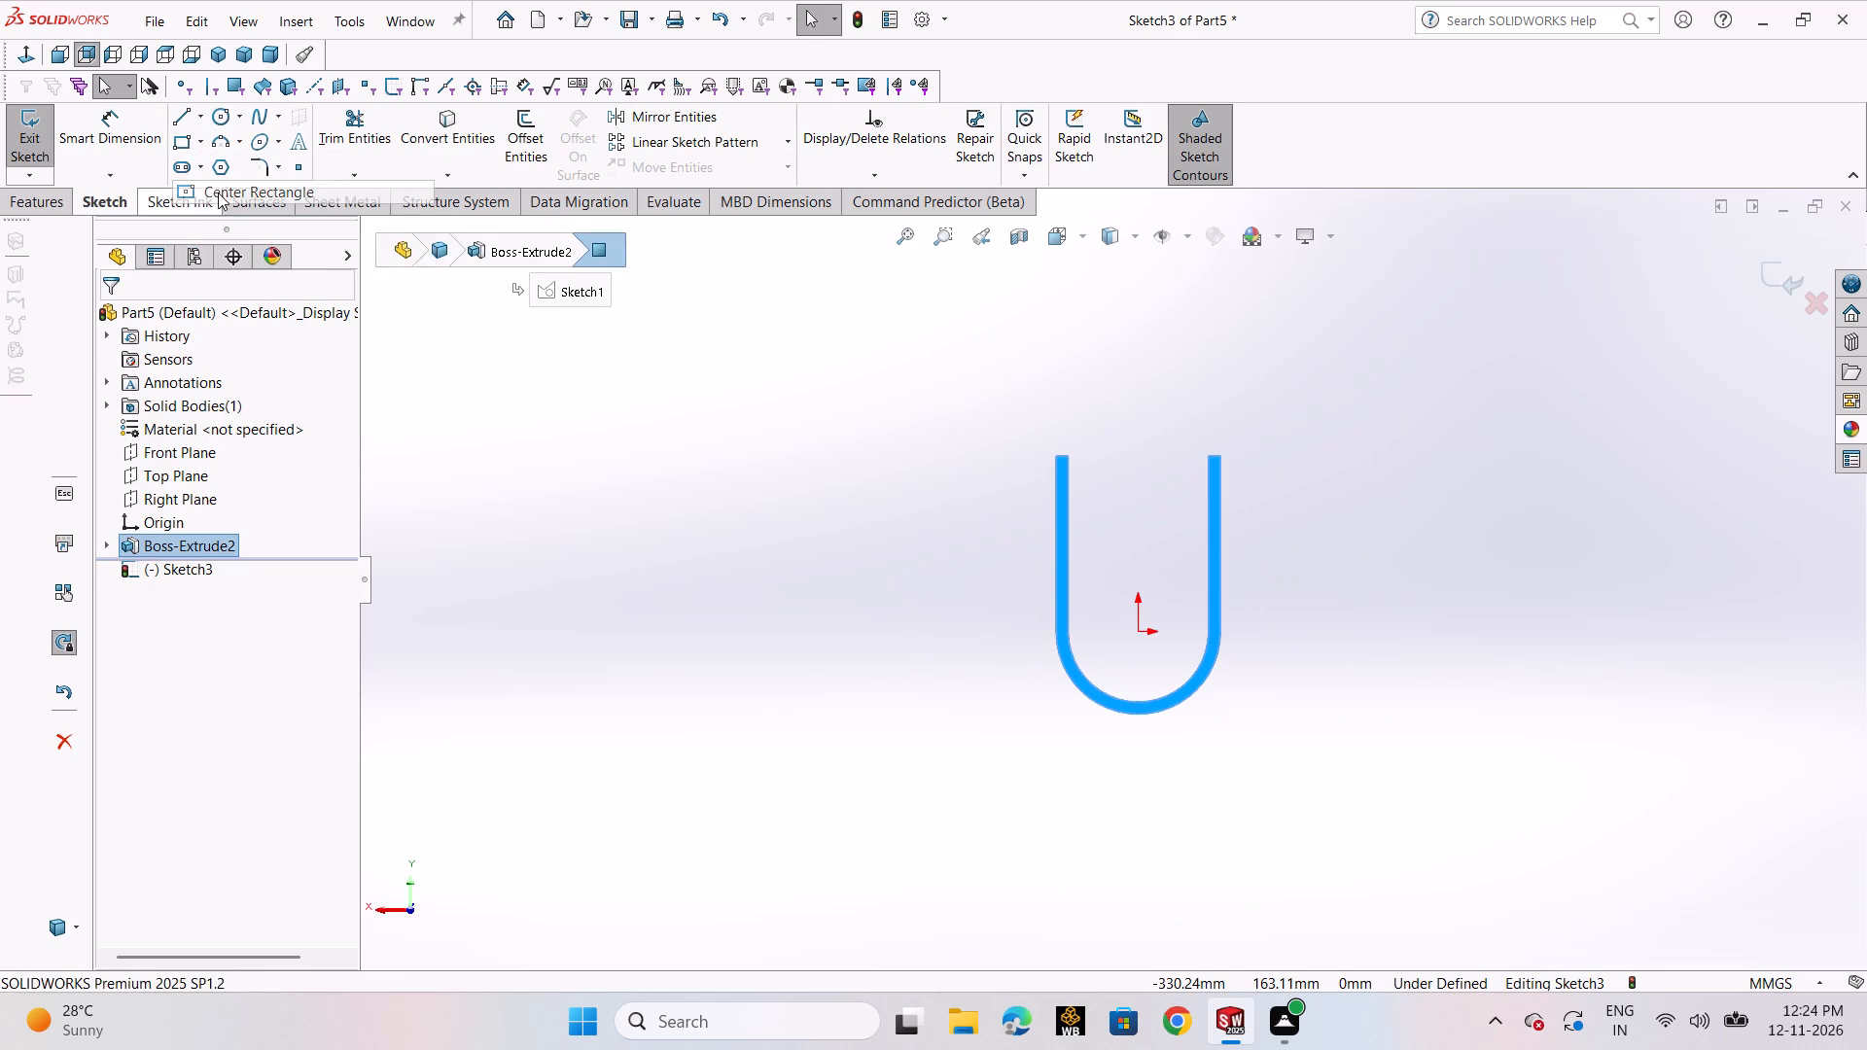
pyautogui.click(1139, 629)
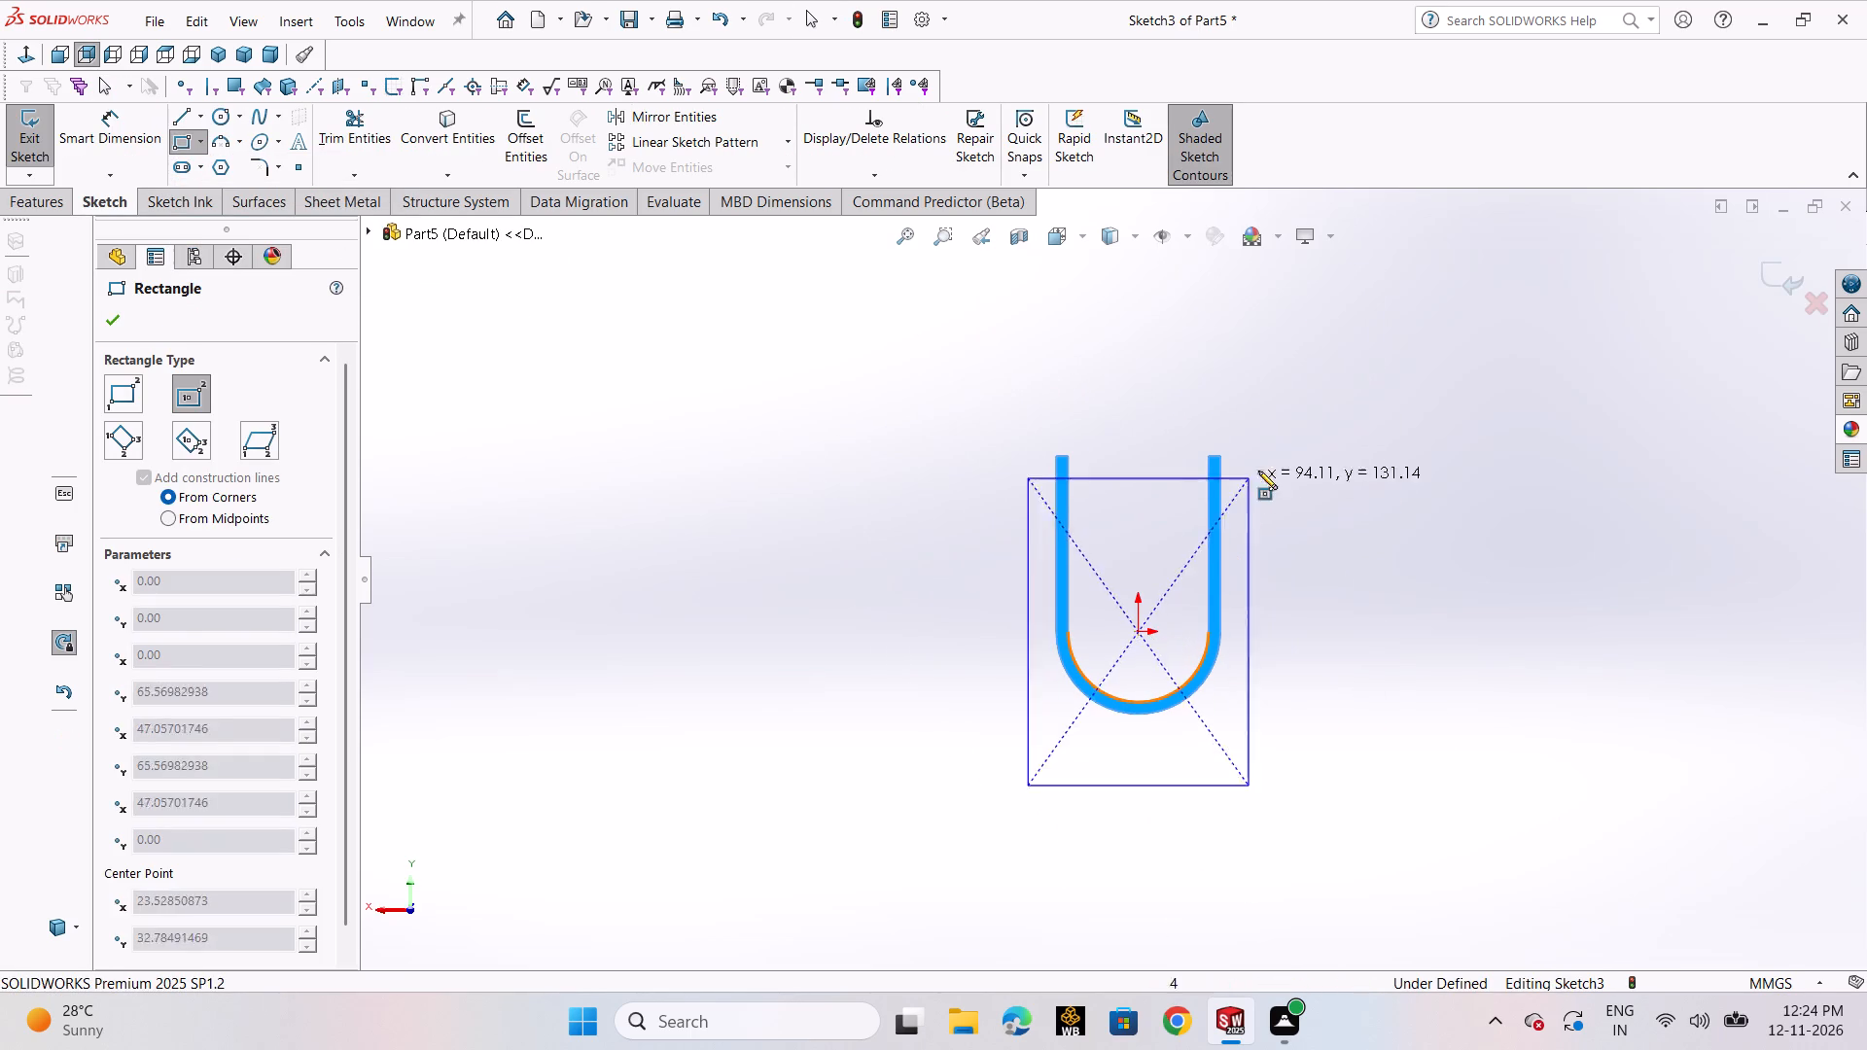
pyautogui.click(1391, 395)
pyautogui.rightClick(1391, 395)
pyautogui.click(1437, 415)
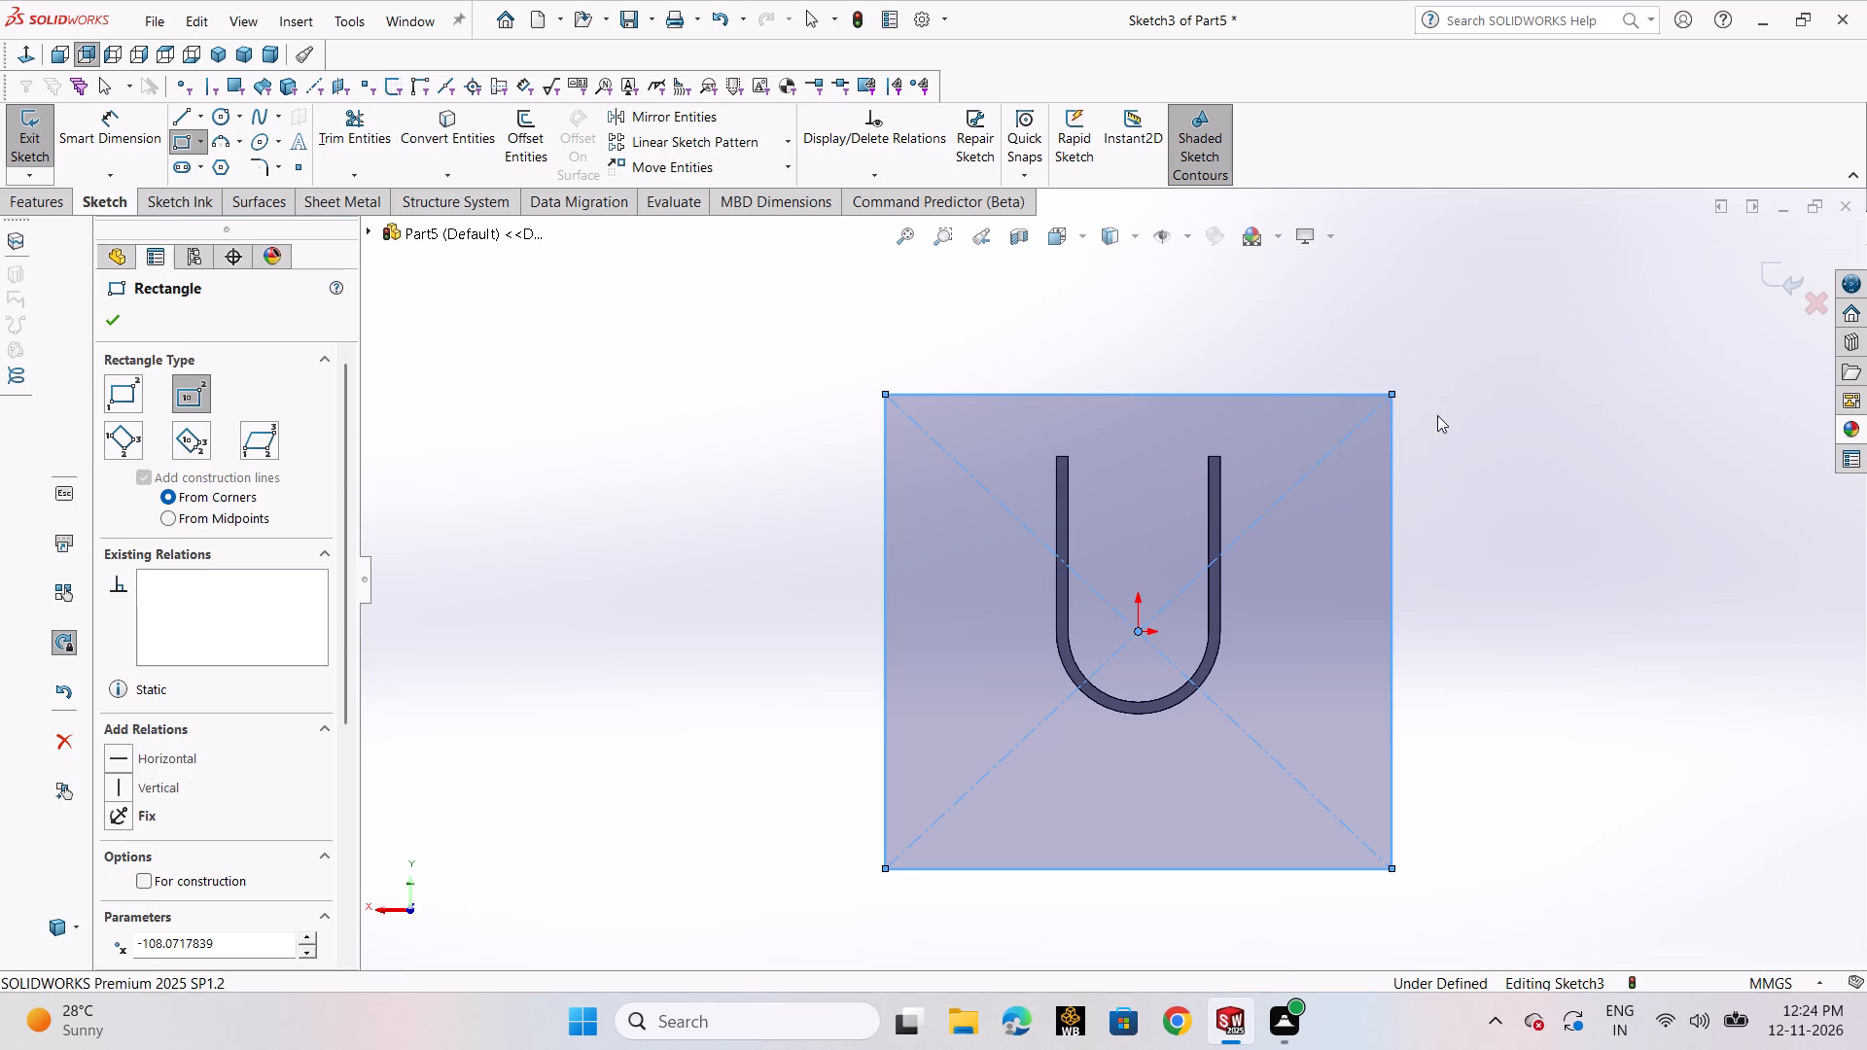
# Dimension the rectangle's bottom edge 62 mm (27+35) below the origin.
pyautogui.click(103, 131)
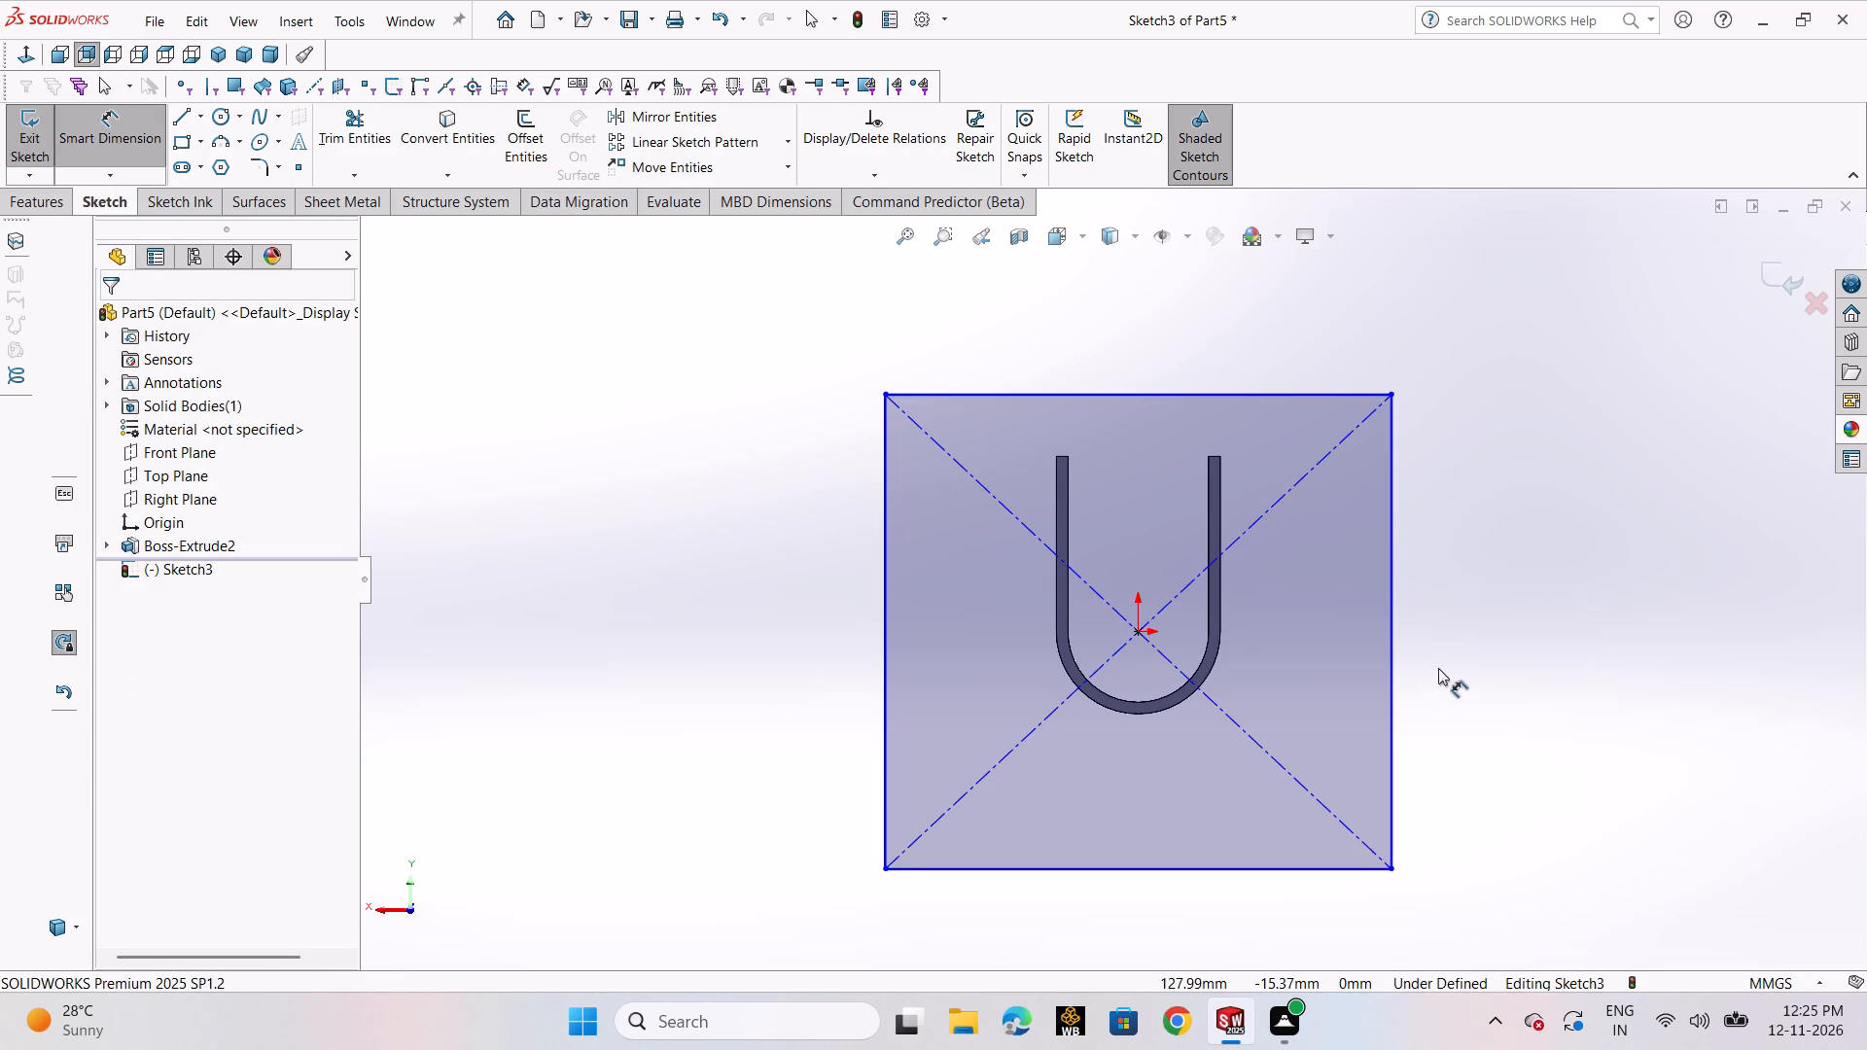
pyautogui.click(1159, 870)
pyautogui.click(1139, 716)
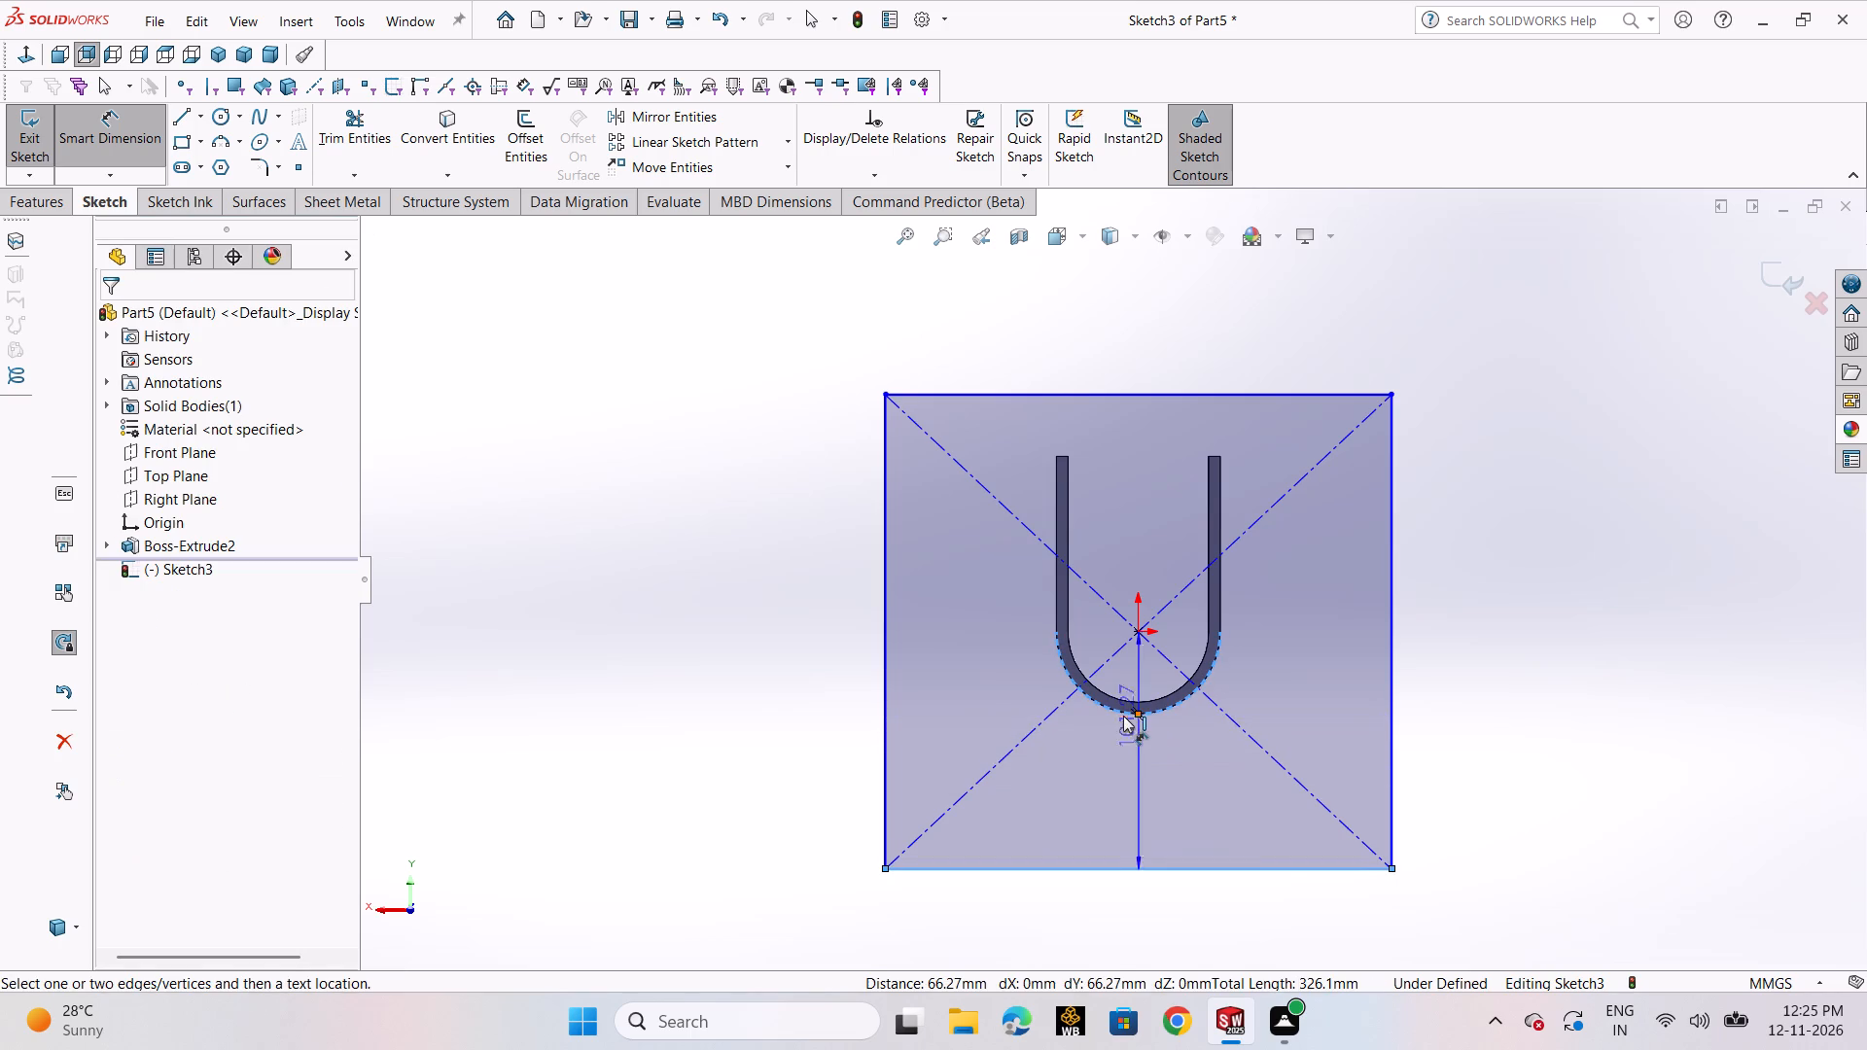
pyautogui.press('Escape')
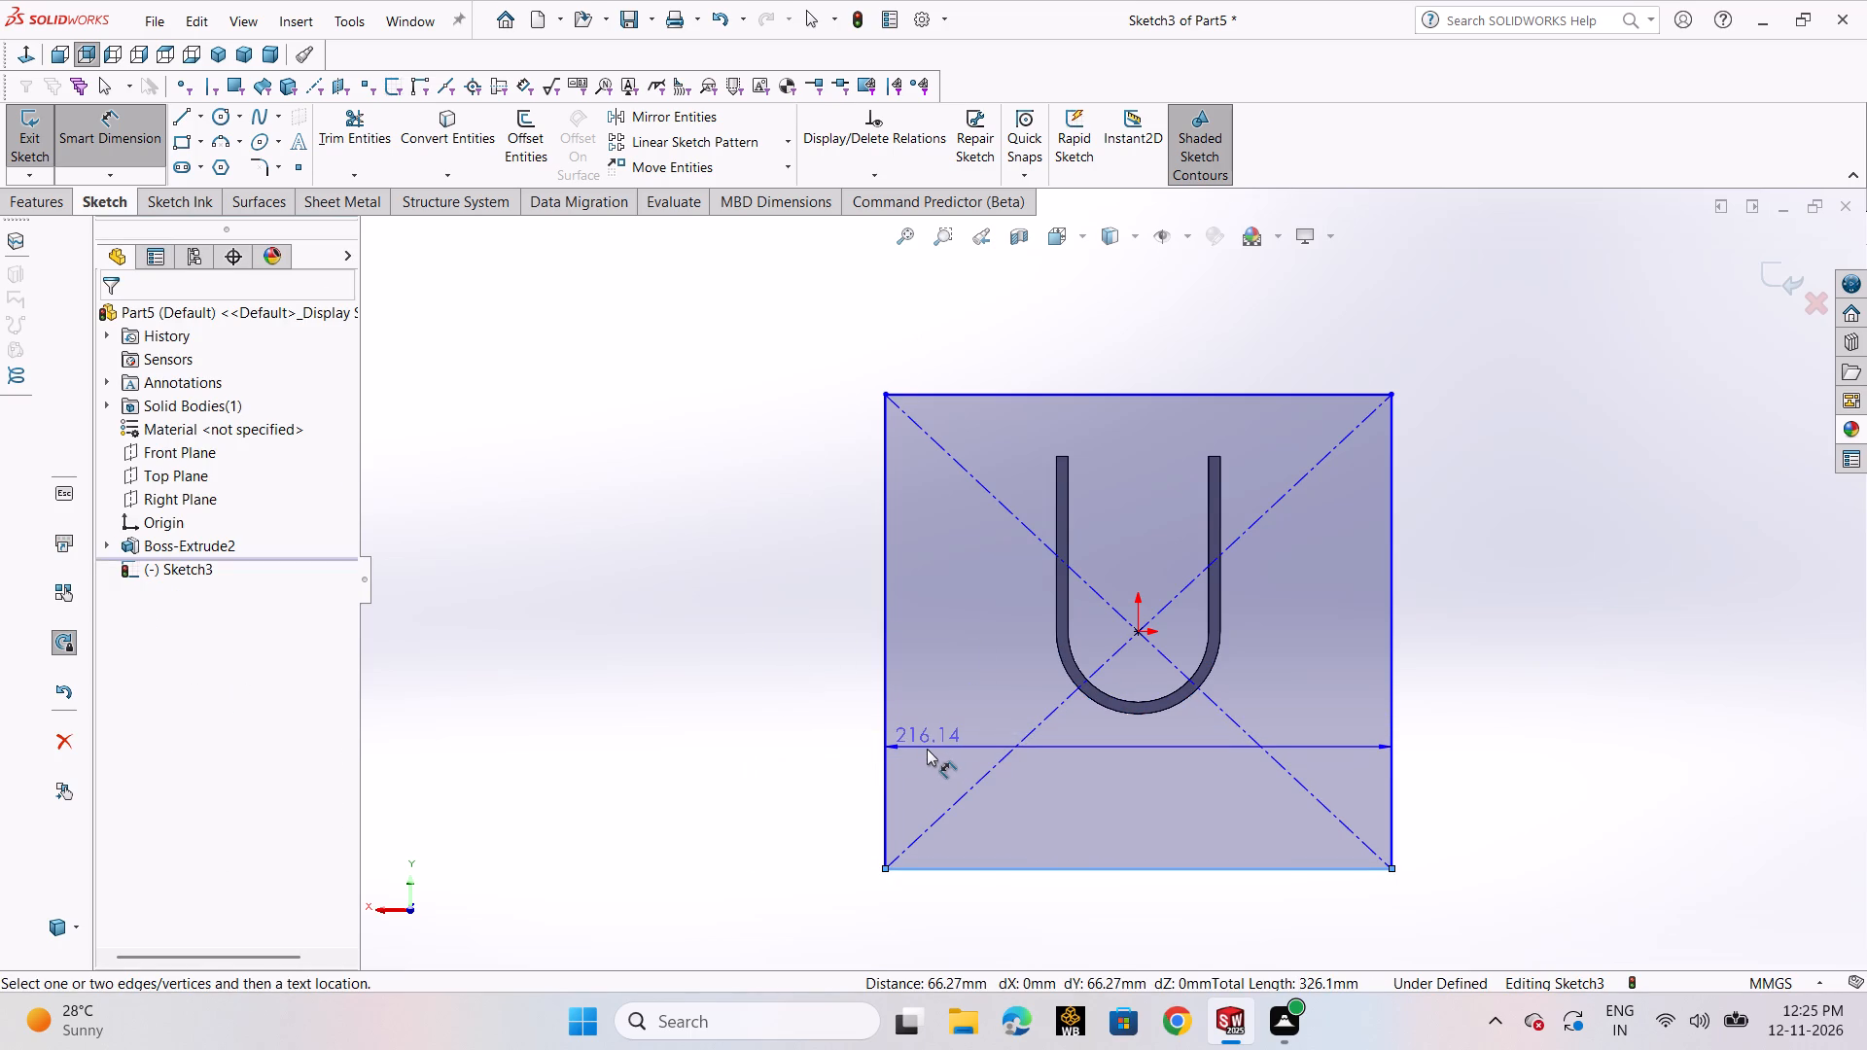
pyautogui.click(1140, 629)
pyautogui.click(765, 717)
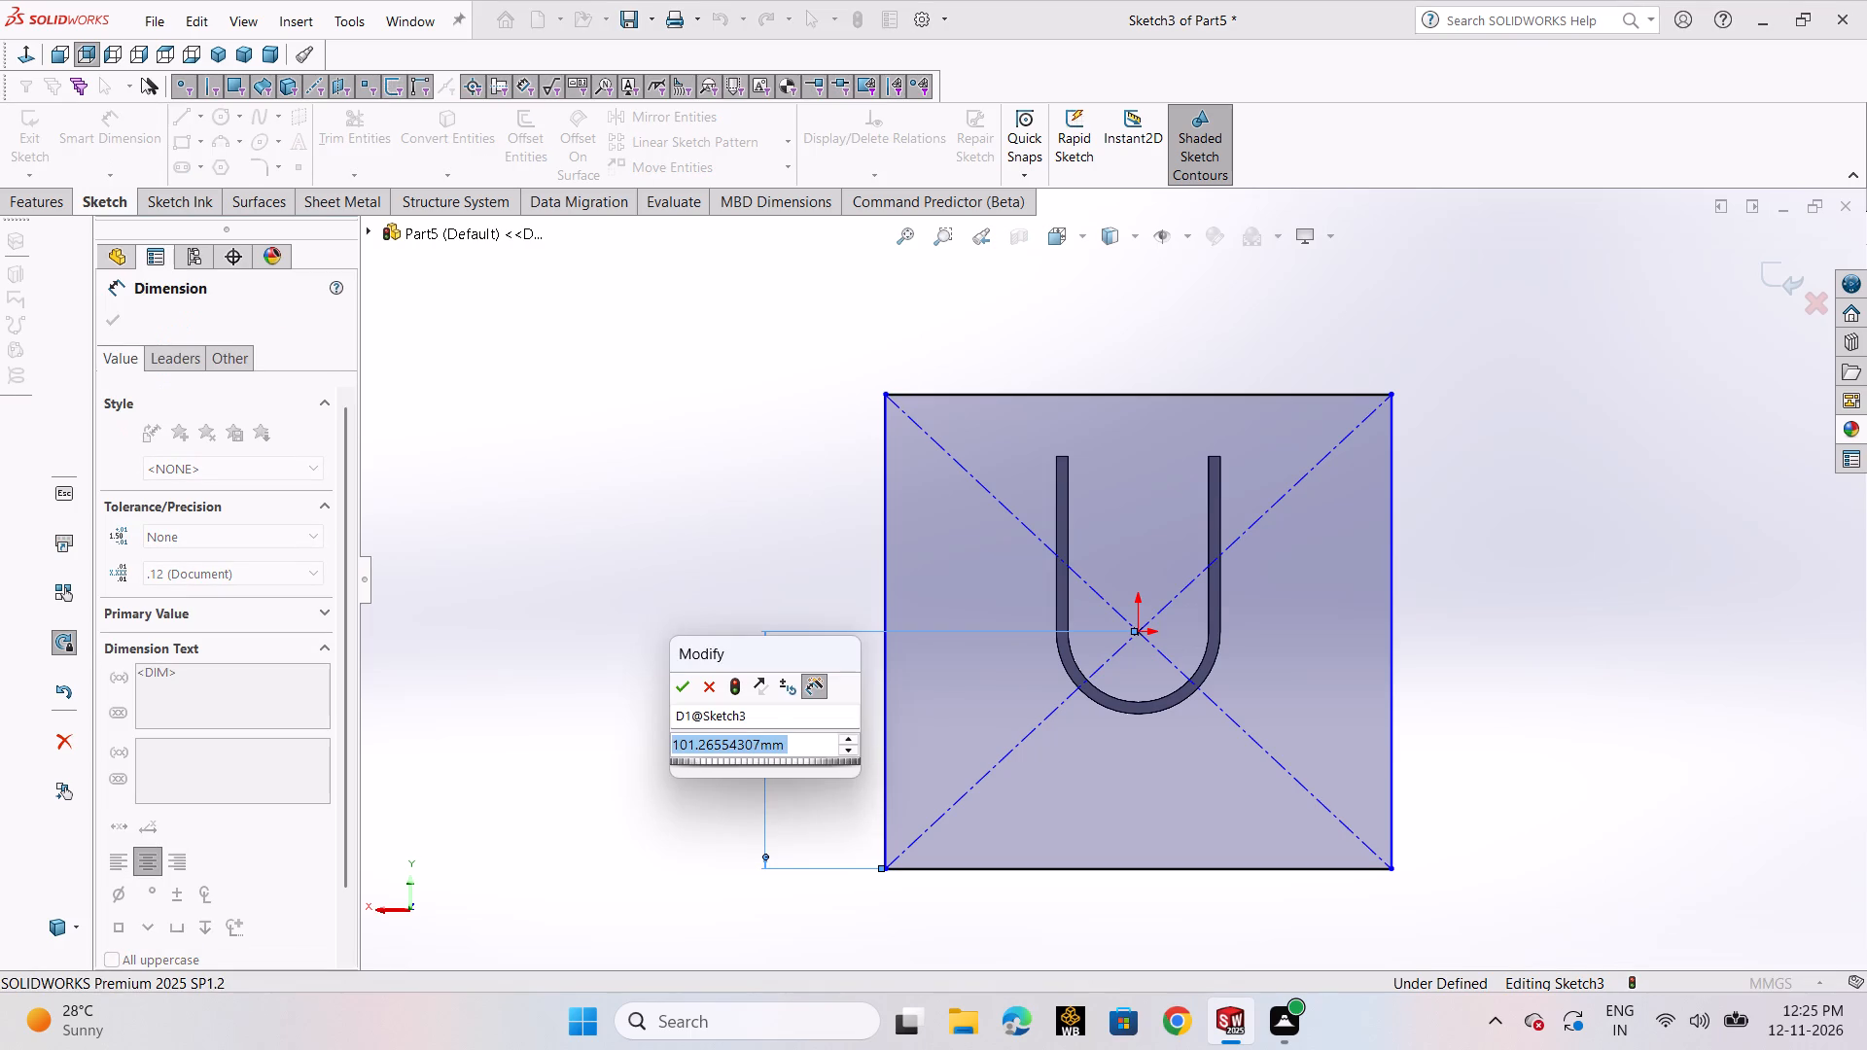
pyautogui.write('27+35')
pyautogui.press('Return')
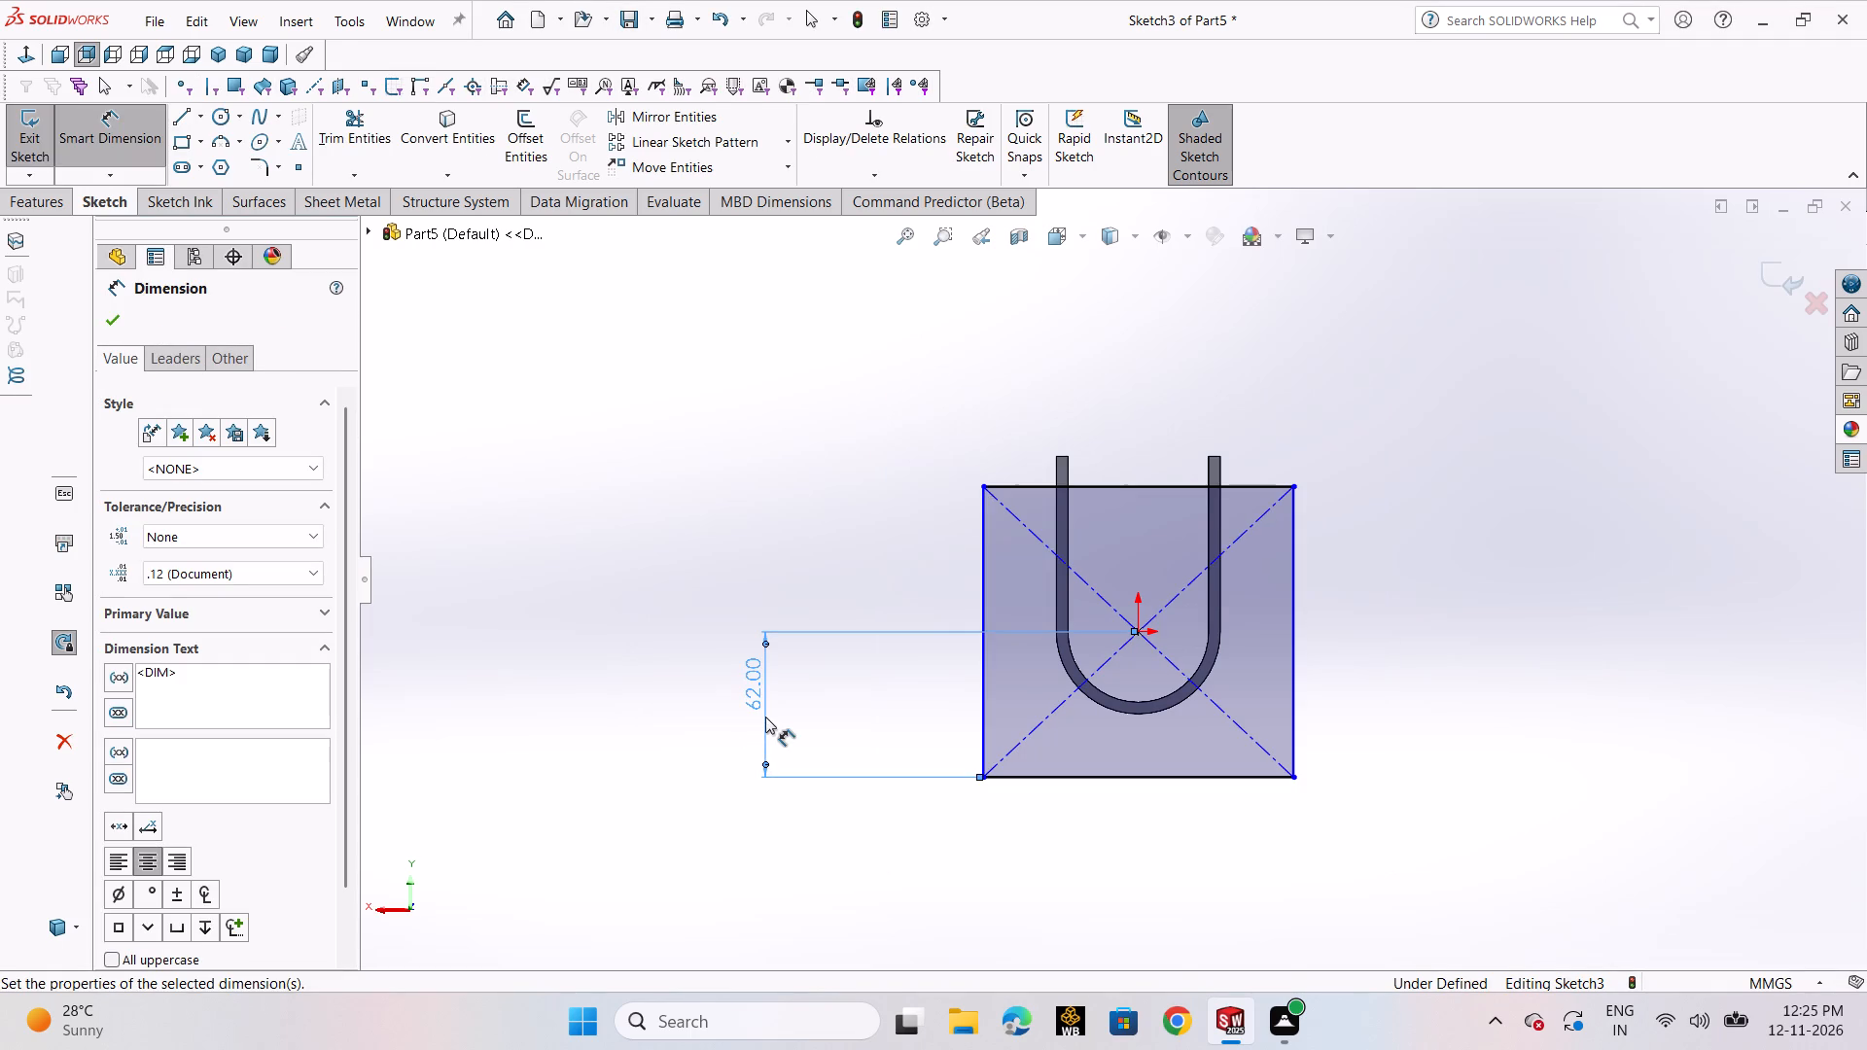
pyautogui.click(120, 325)
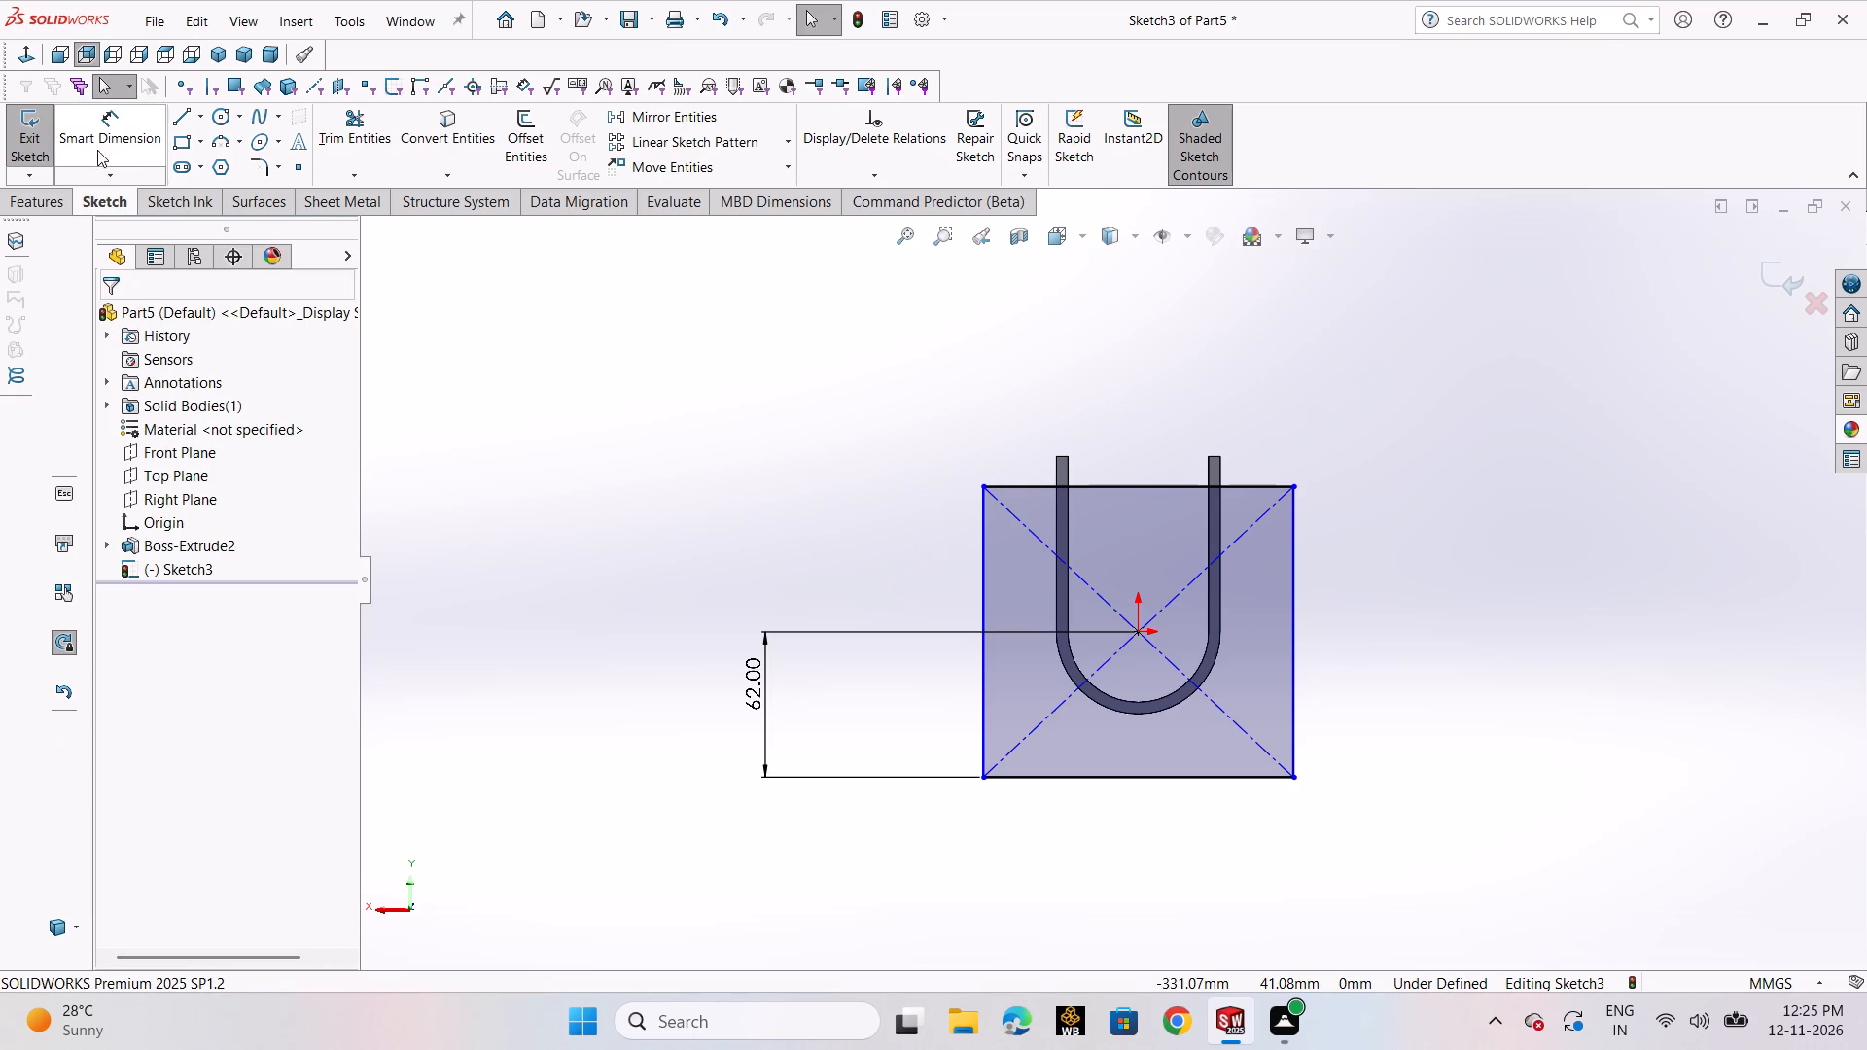
# Dimension the rectangle's right edge 27 mm from the outer right edge of the U profile.
pyautogui.click(102, 137)
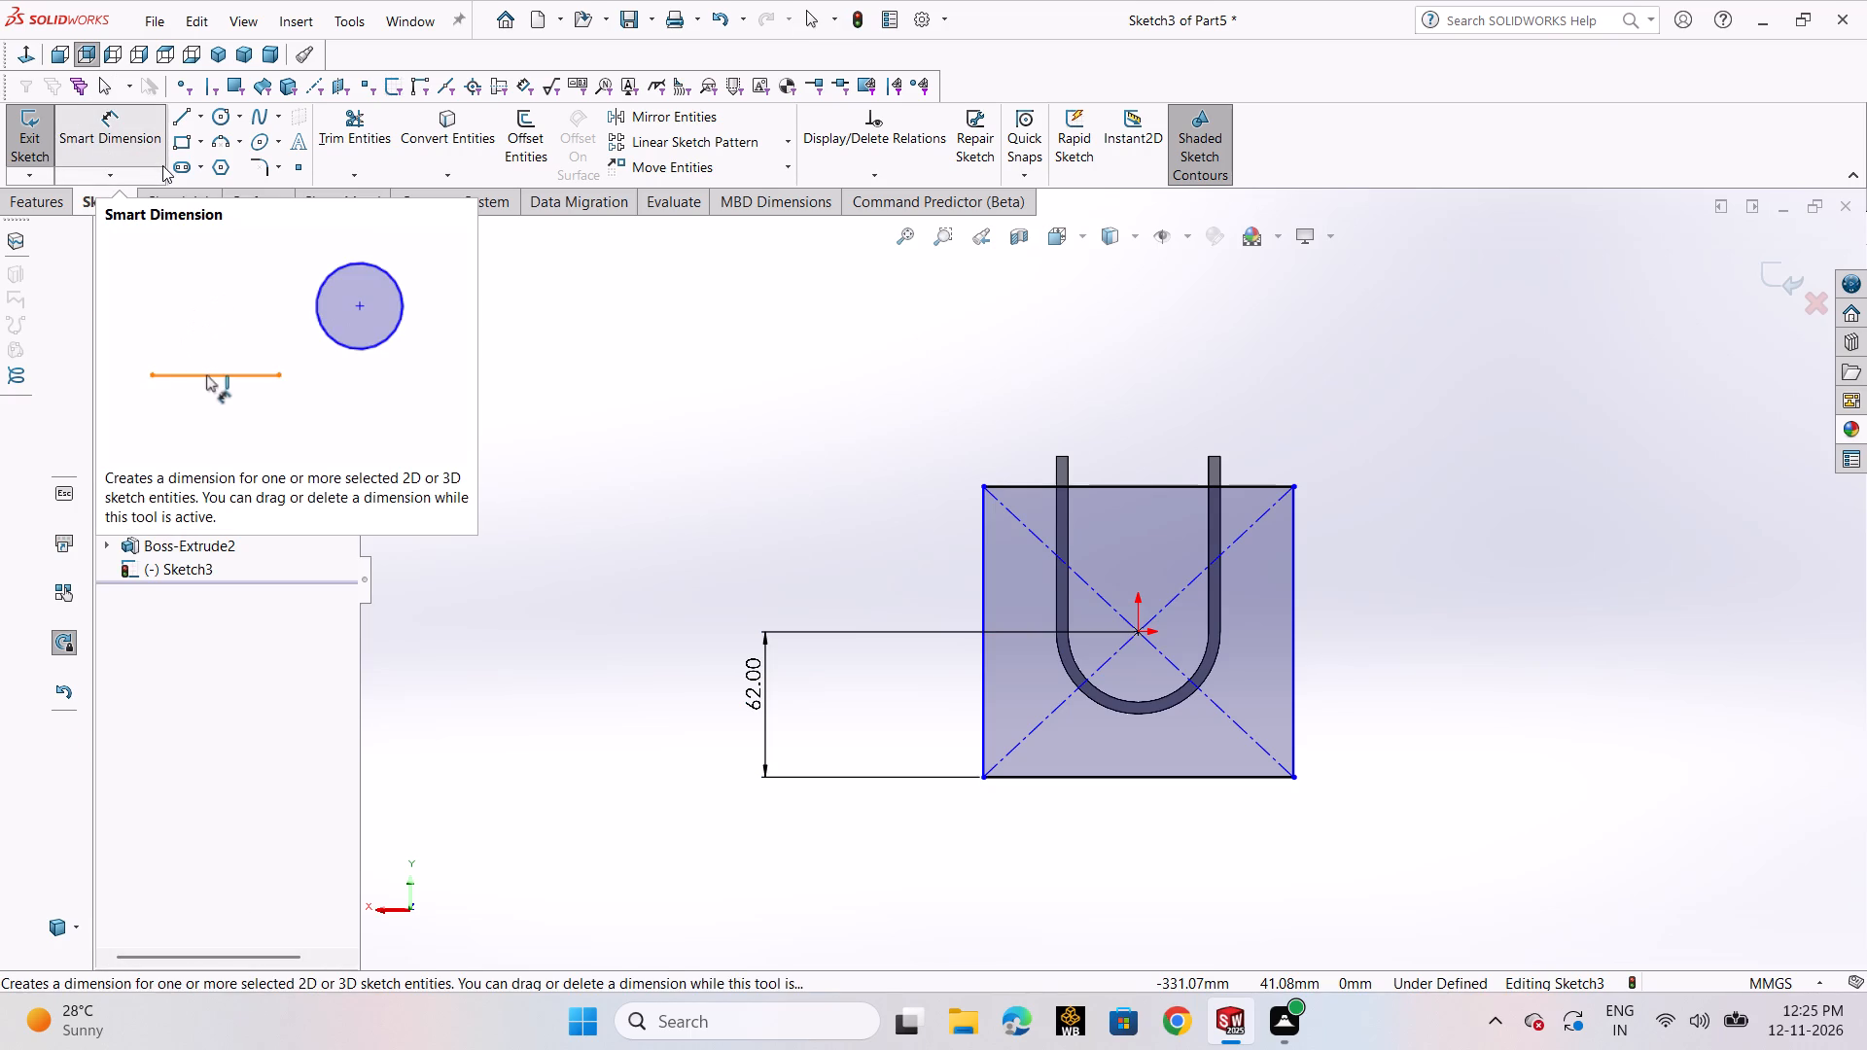
pyautogui.click(1222, 511)
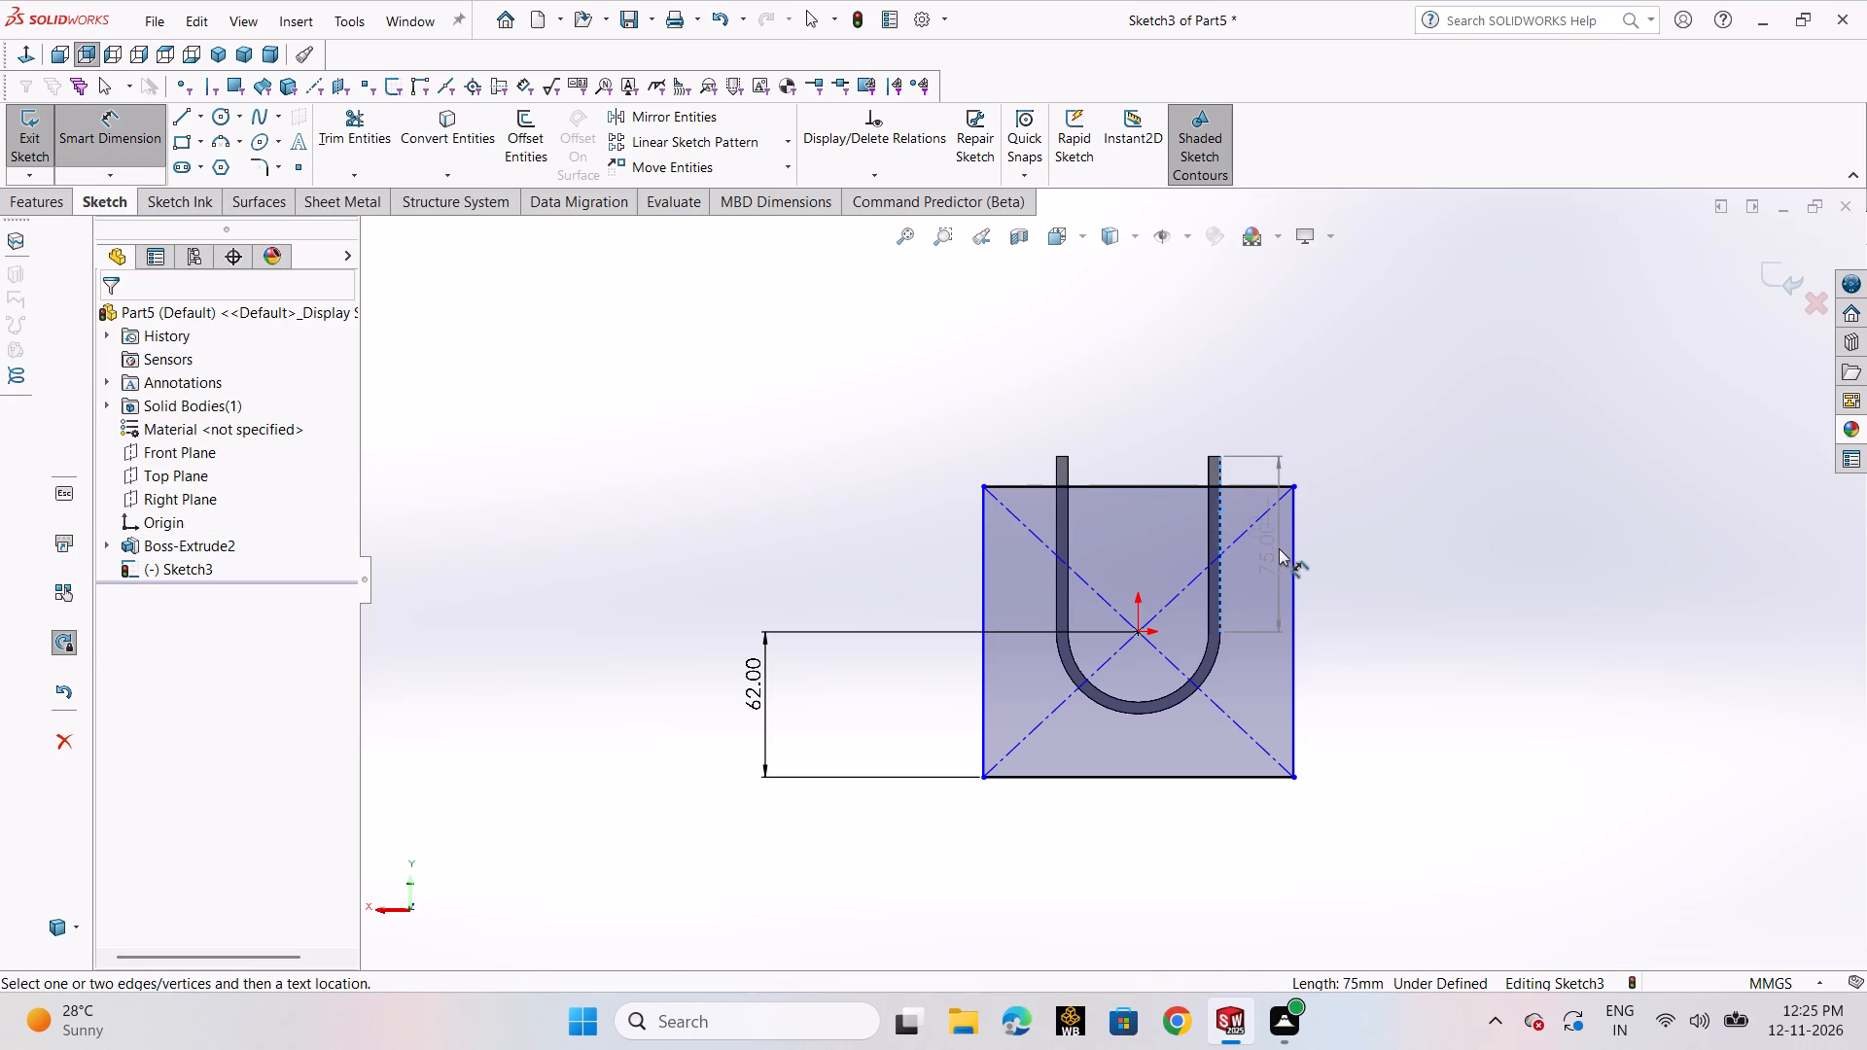
pyautogui.click(1290, 544)
pyautogui.click(1284, 396)
pyautogui.write('27')
pyautogui.press('Return')
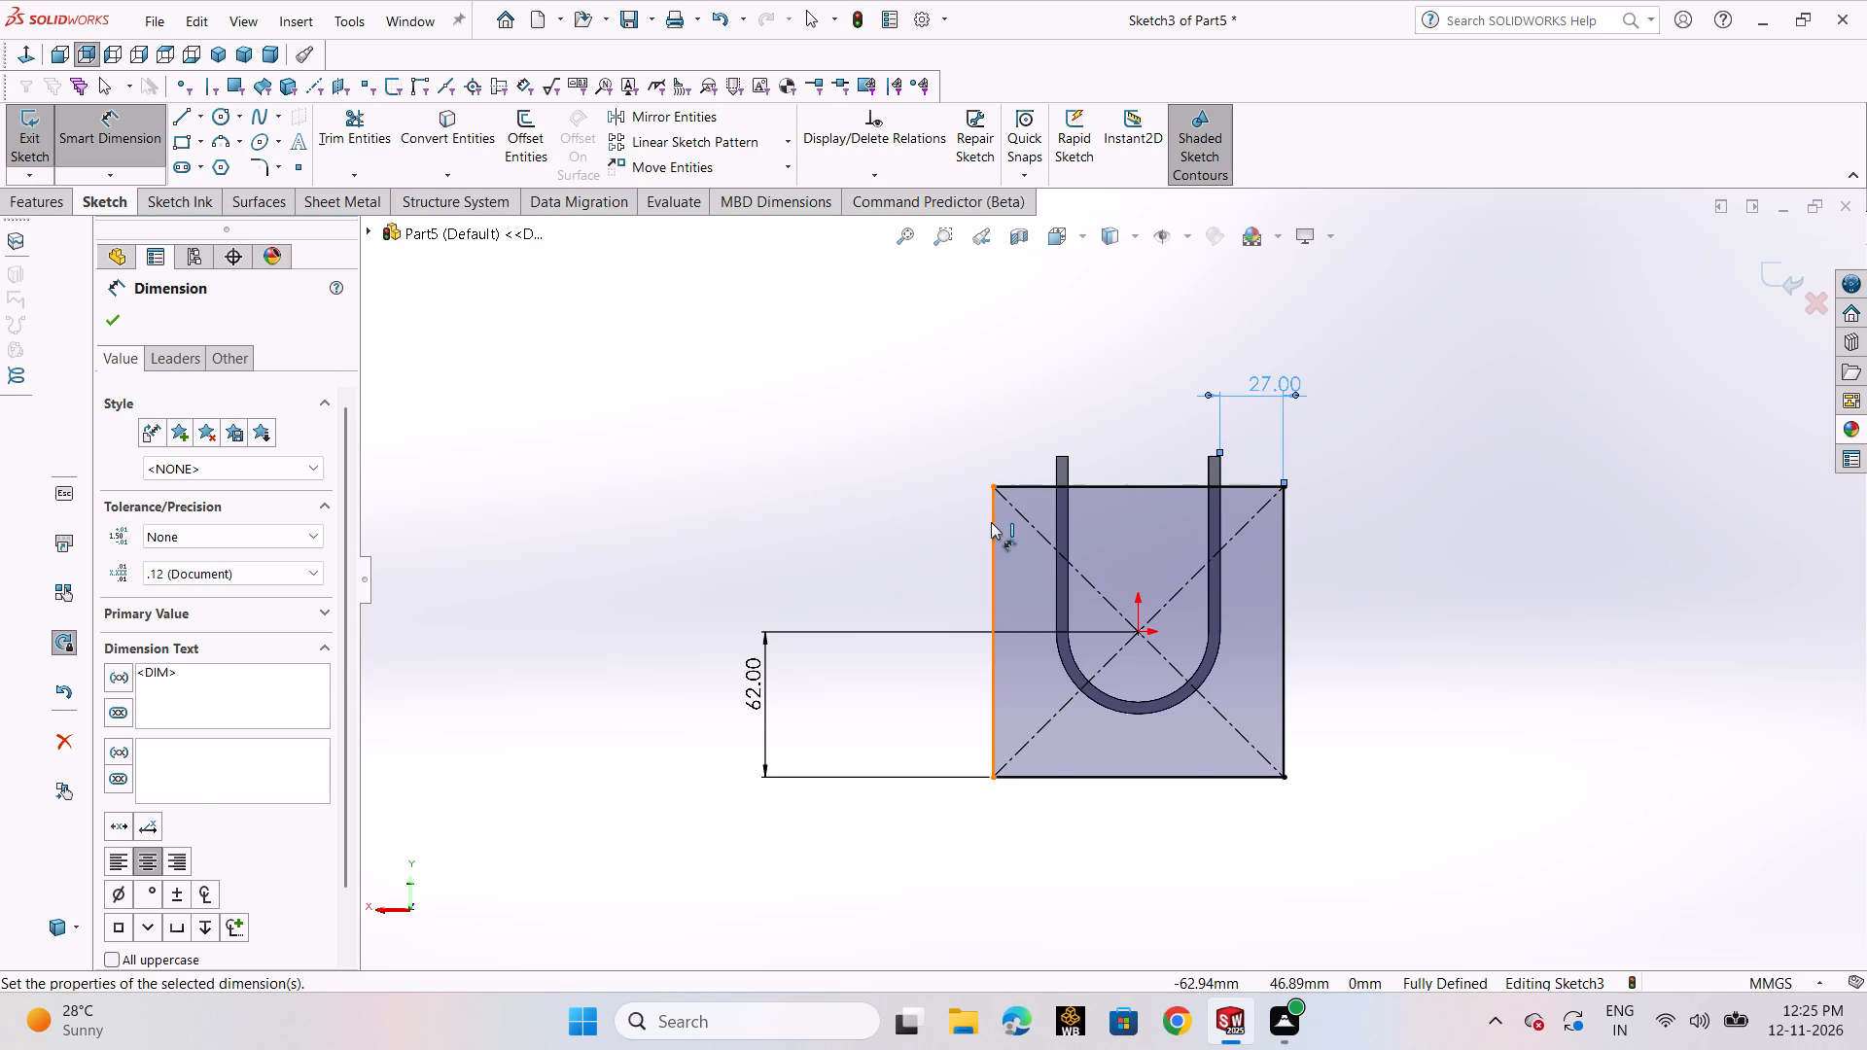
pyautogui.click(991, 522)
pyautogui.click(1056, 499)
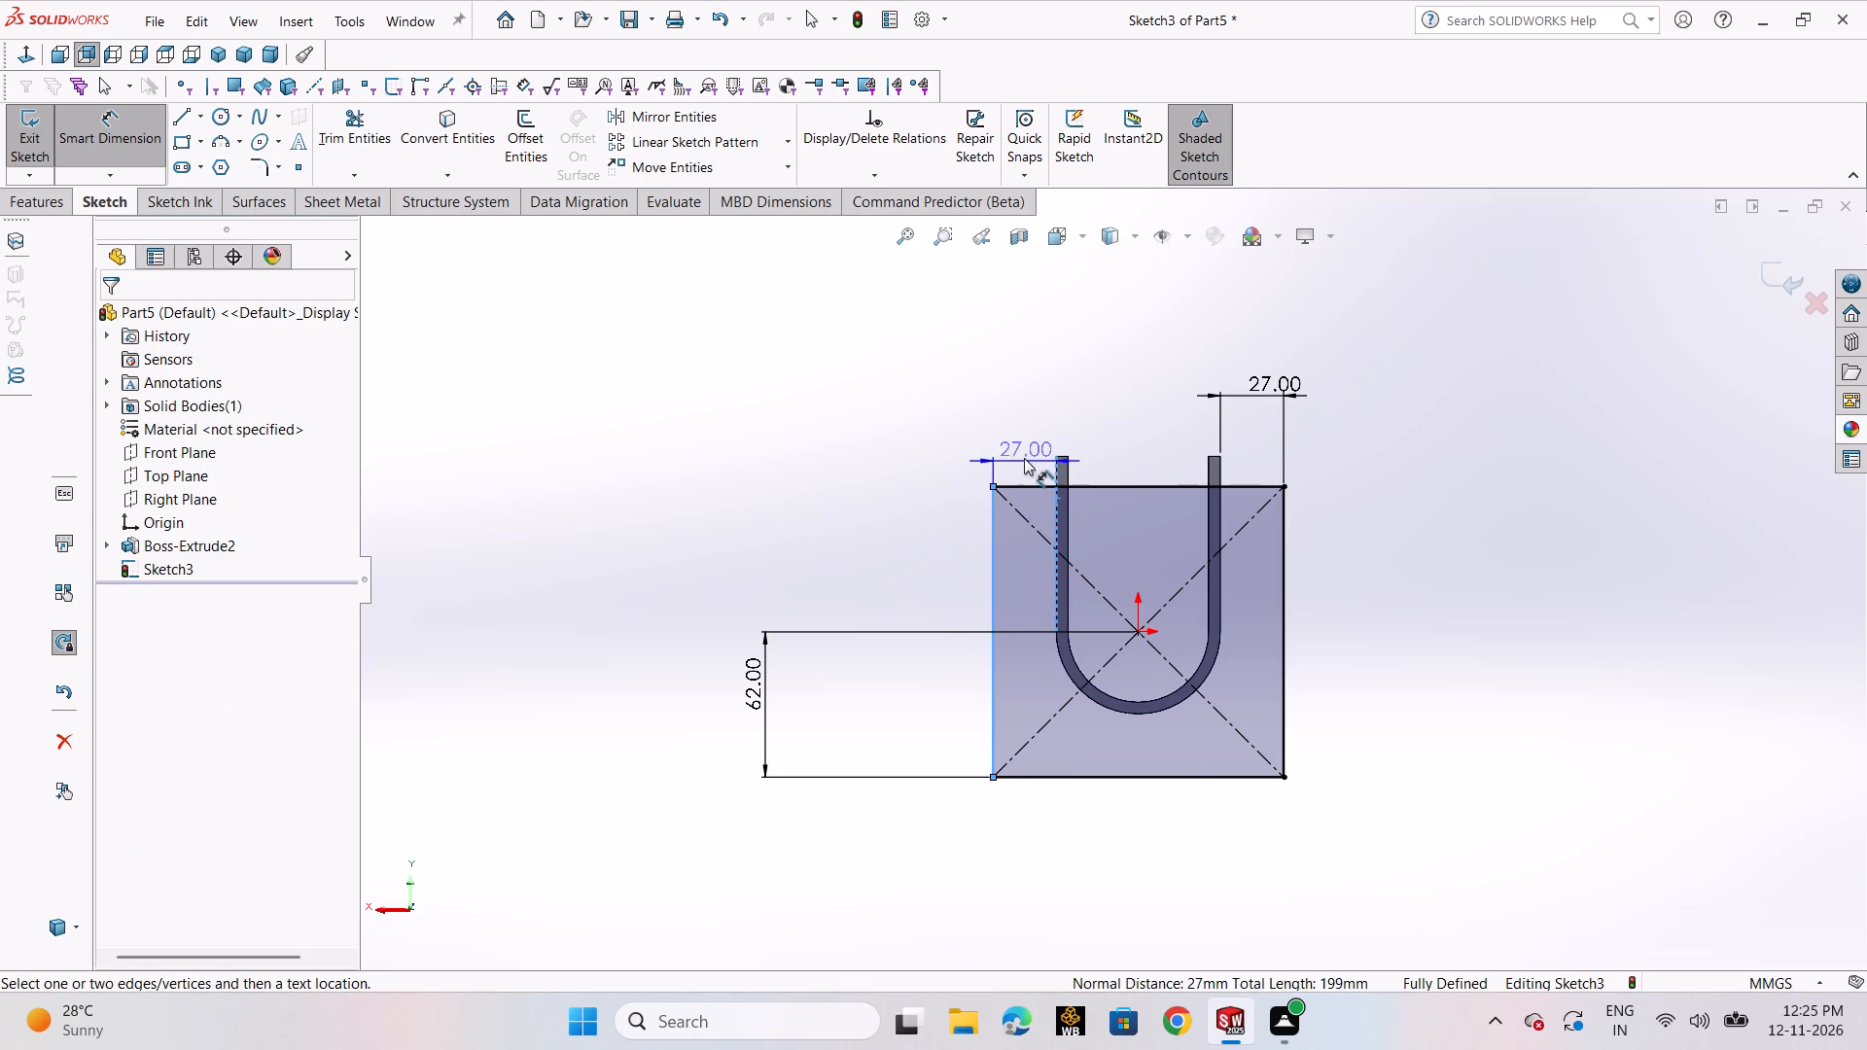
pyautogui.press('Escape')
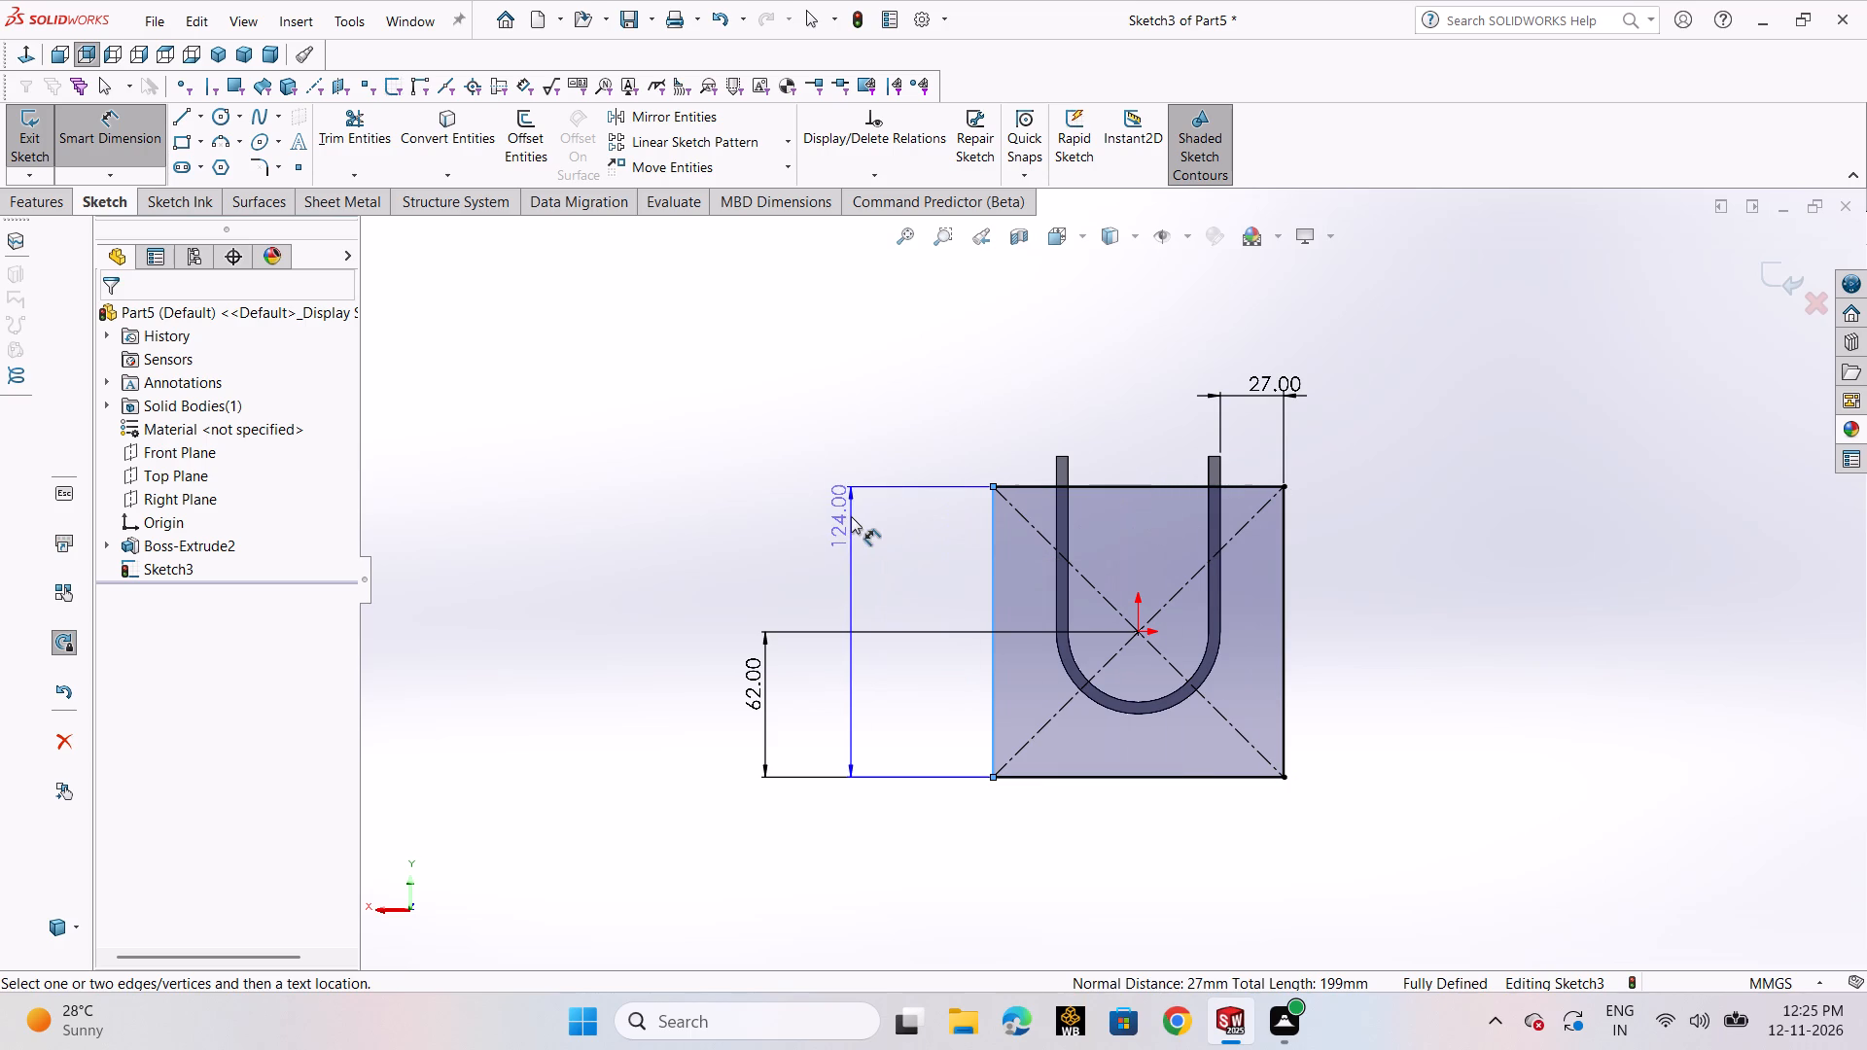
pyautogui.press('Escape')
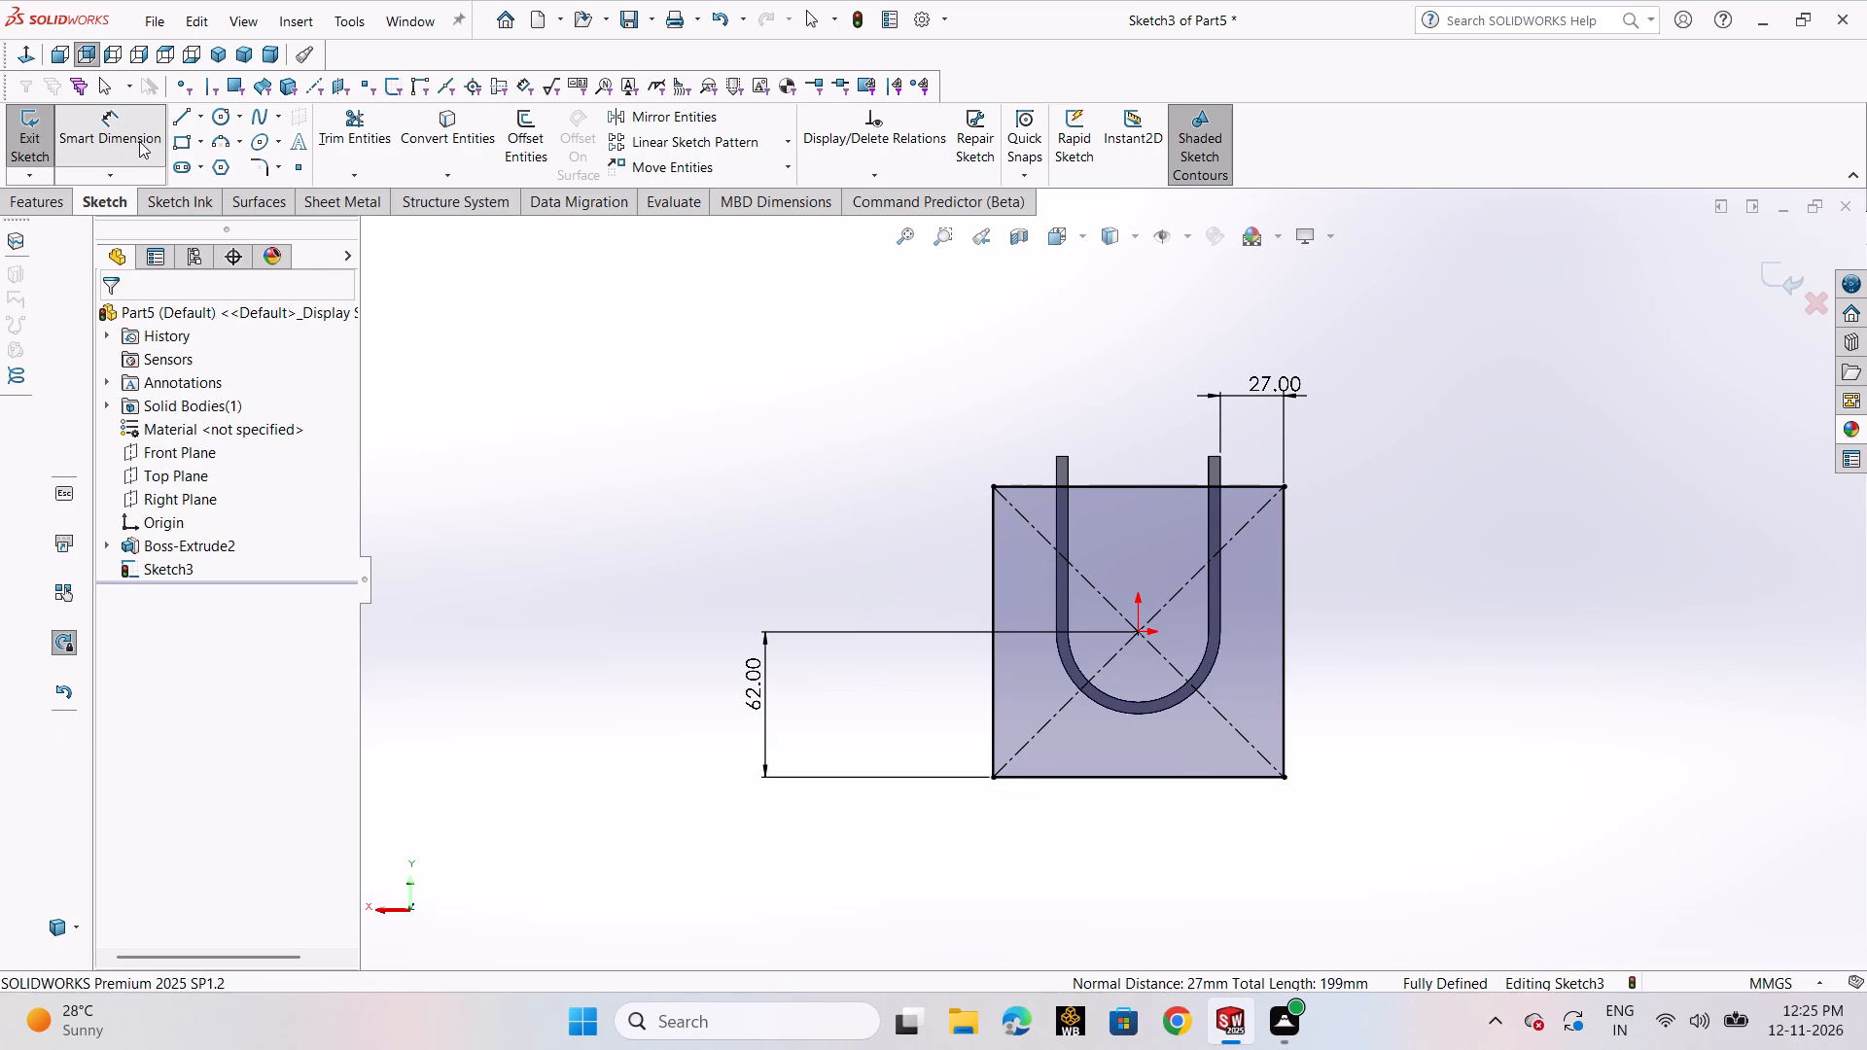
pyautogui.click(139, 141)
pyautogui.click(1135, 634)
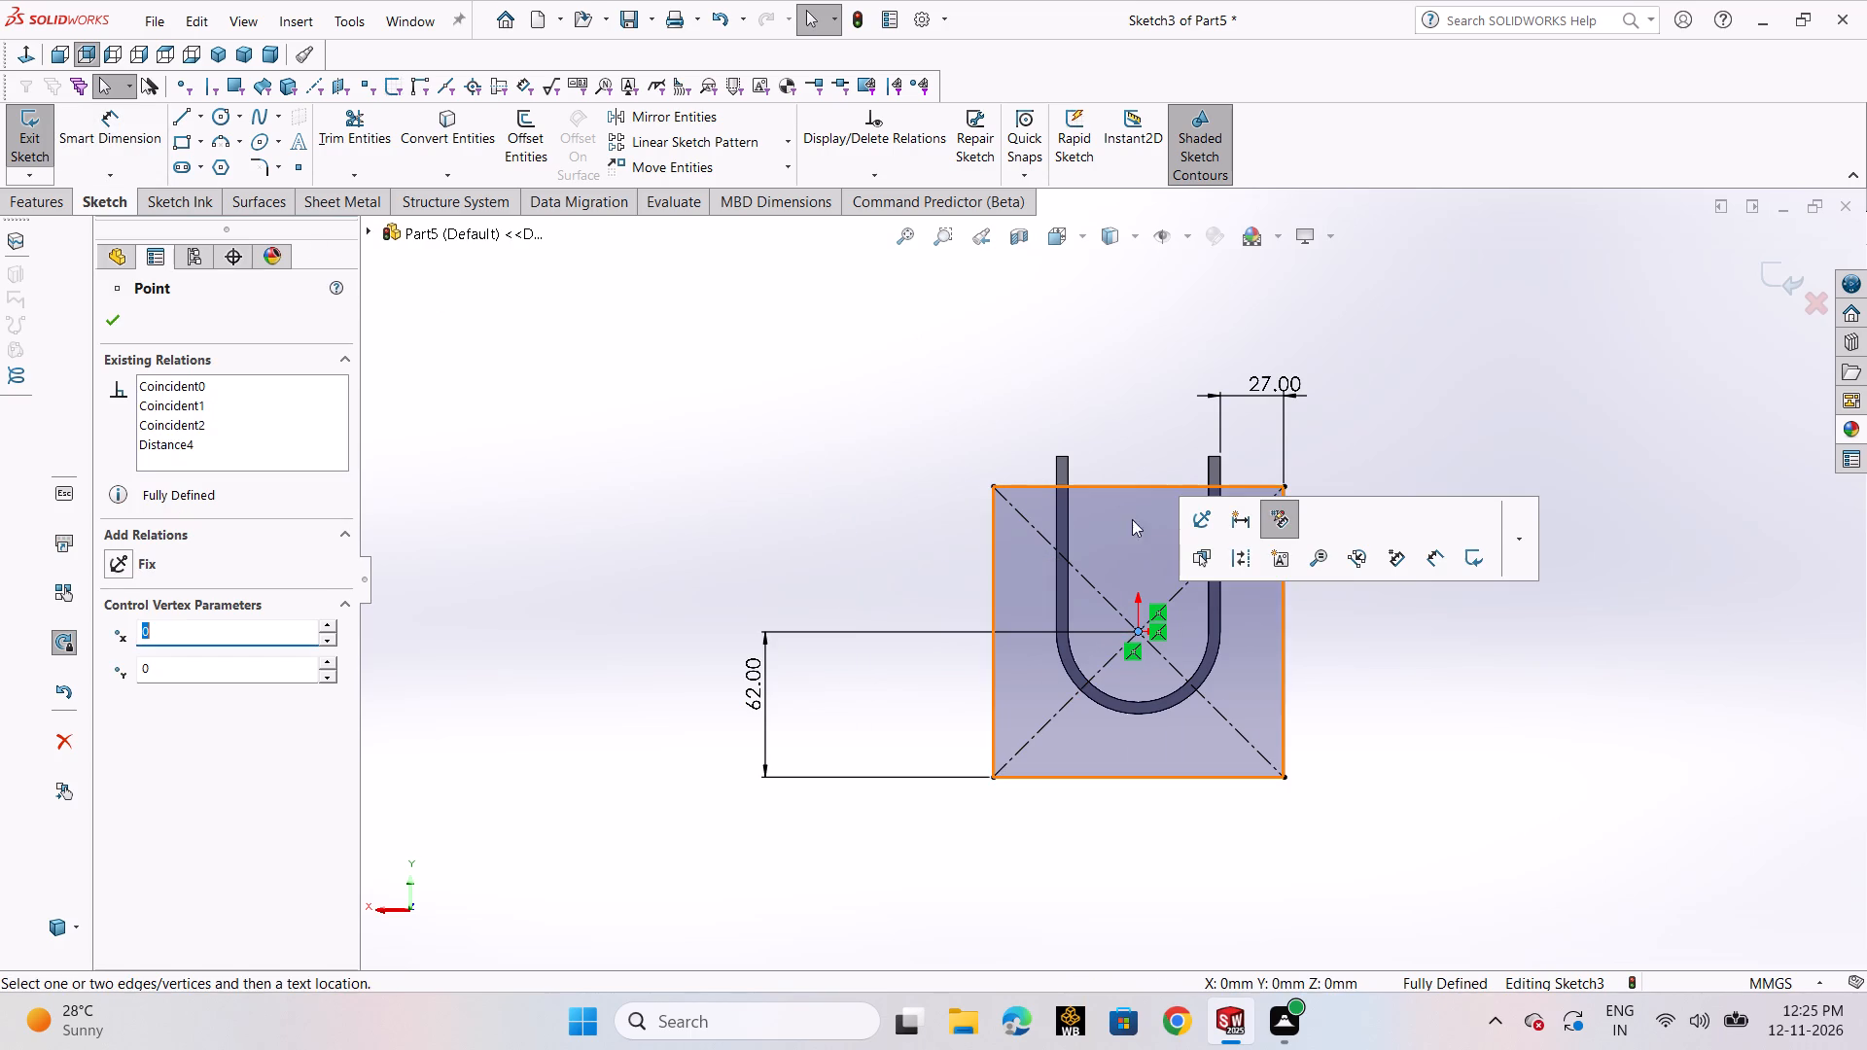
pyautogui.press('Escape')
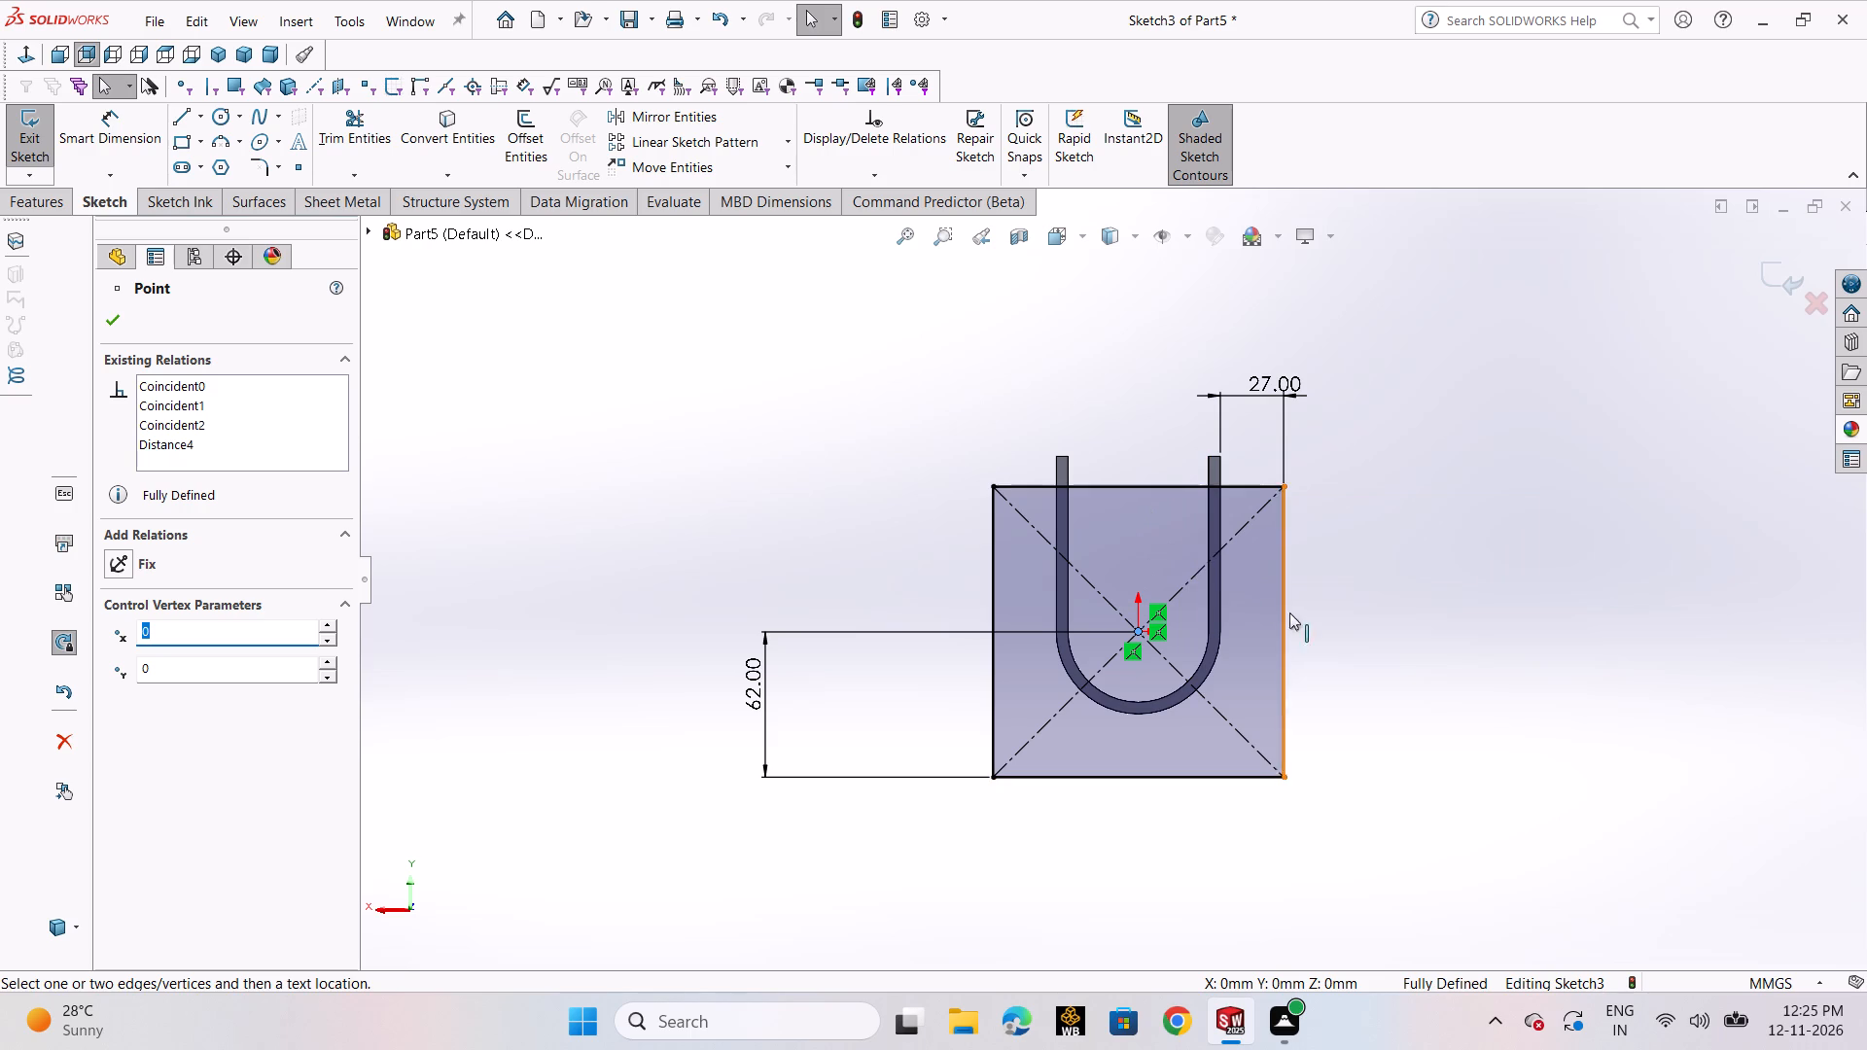
# Delete the rectangle's two vertical sides and both diagonal construction lines, keeping the top and bottom lines.
pyautogui.click(1280, 598)
pyautogui.press('Delete')
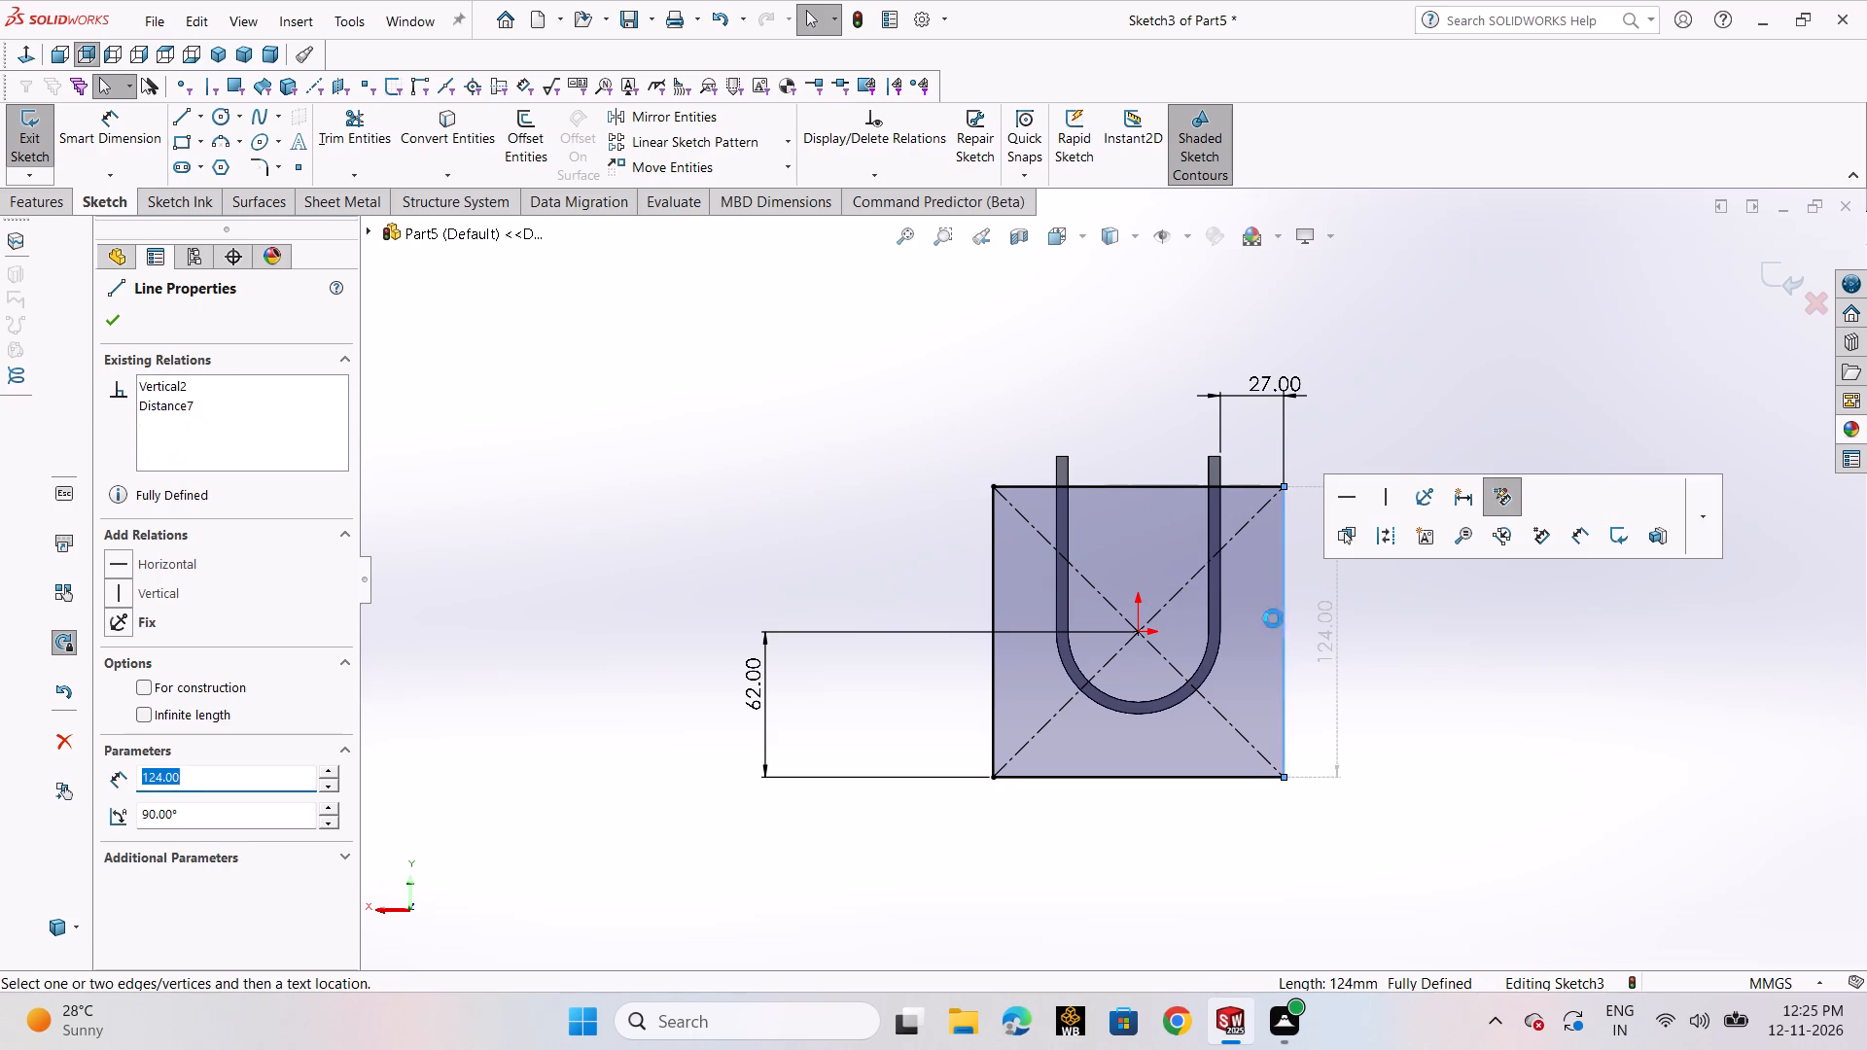
pyautogui.click(778, 504)
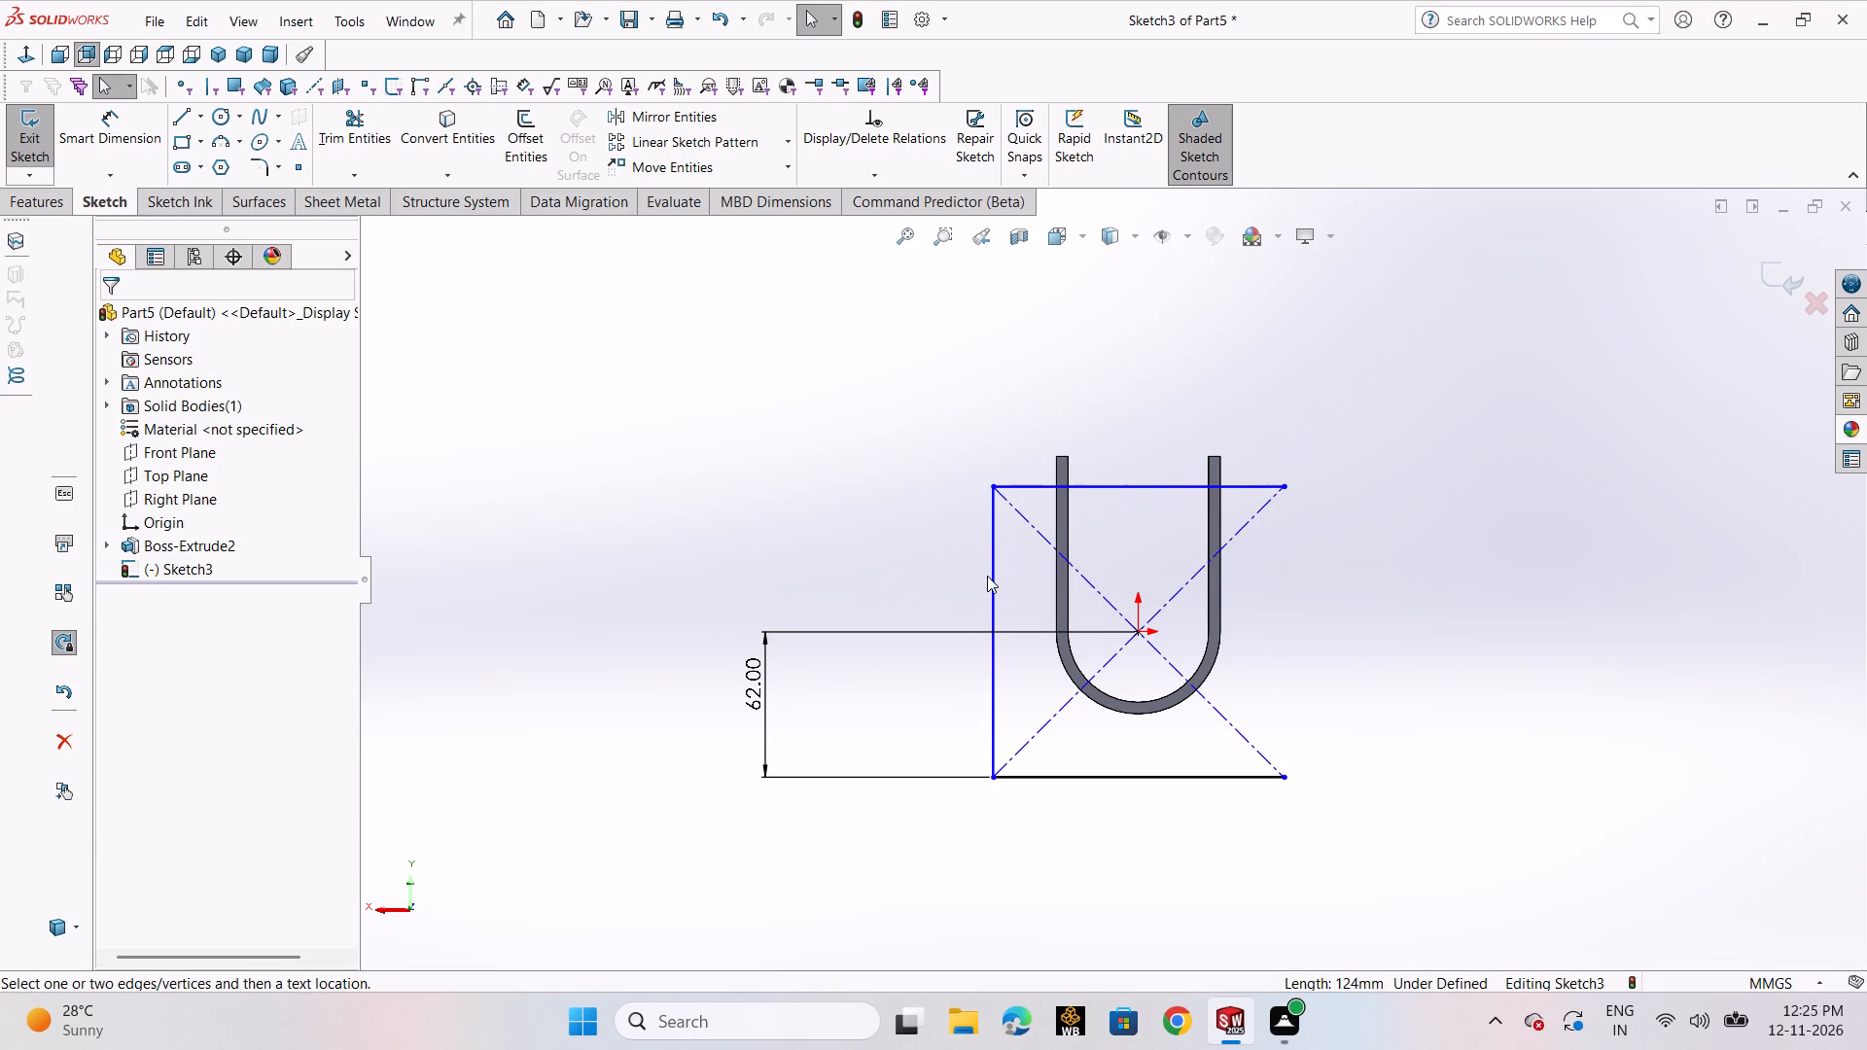
pyautogui.click(990, 573)
pyautogui.press('Delete')
pyautogui.click(1023, 516)
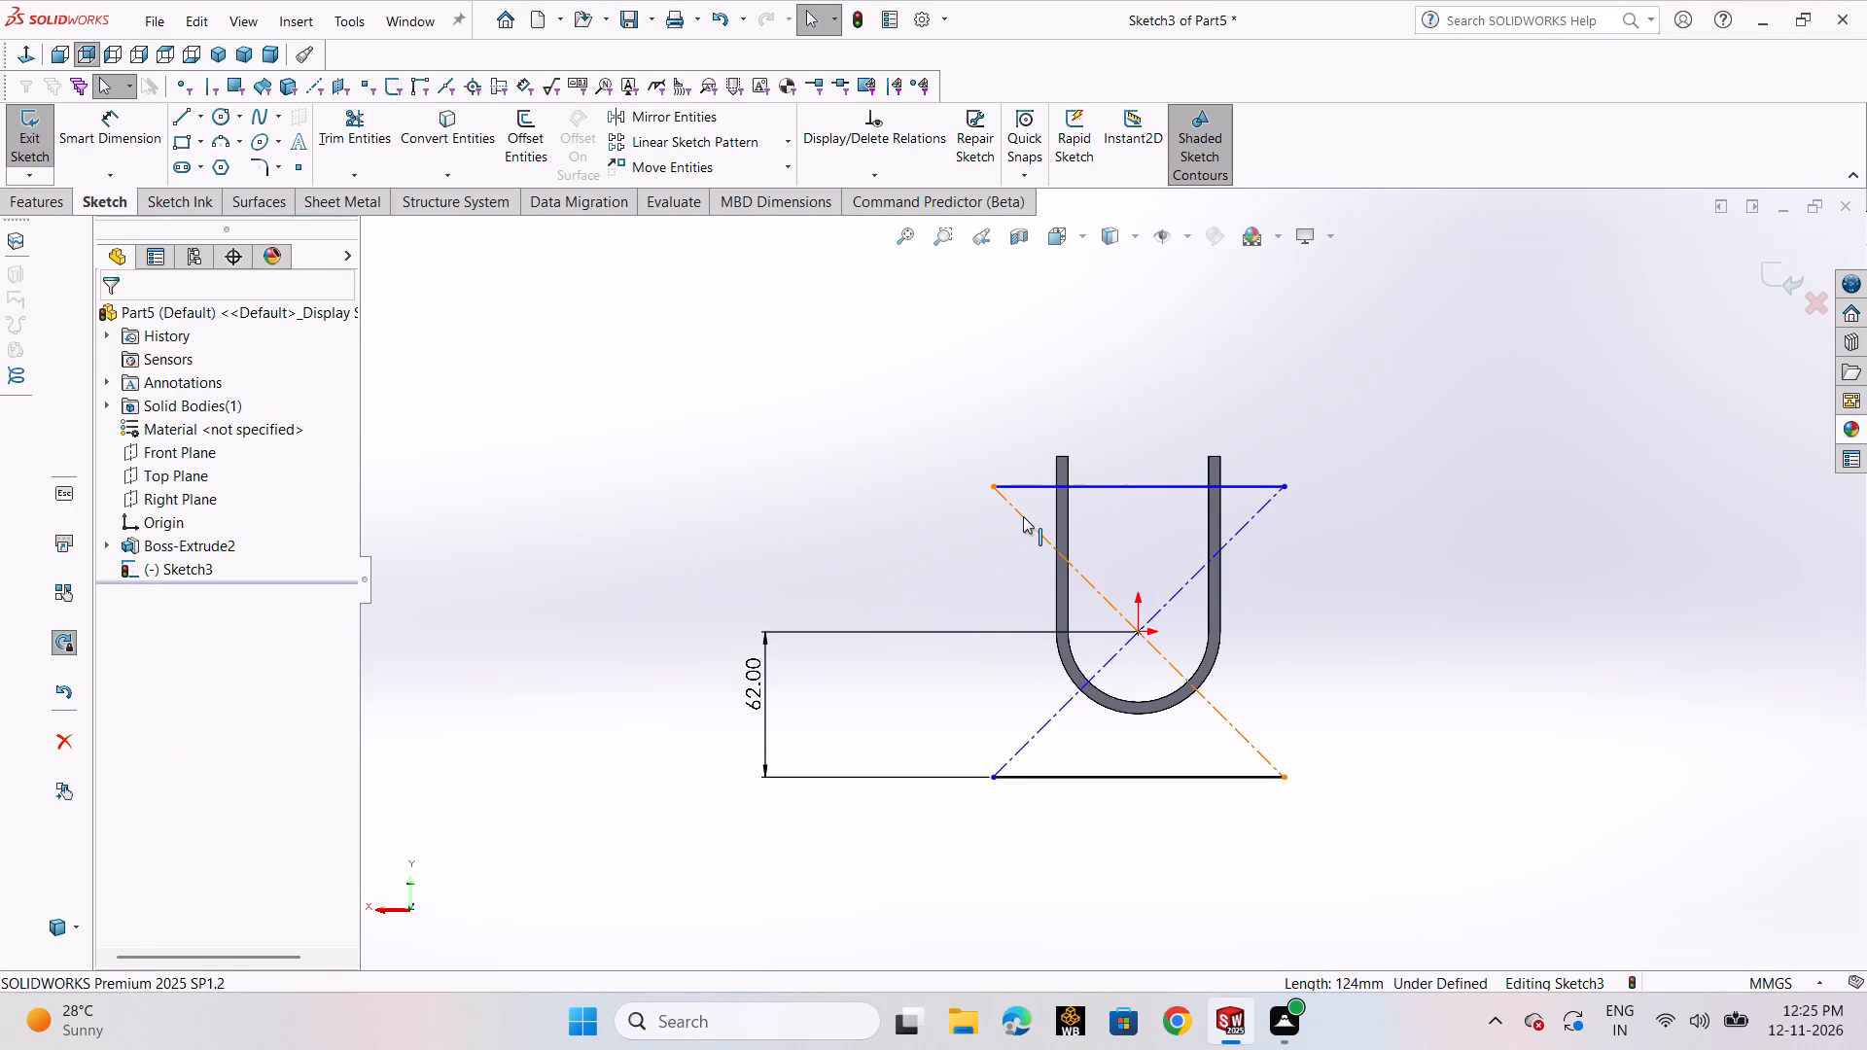
pyautogui.press('Delete')
pyautogui.click(1264, 506)
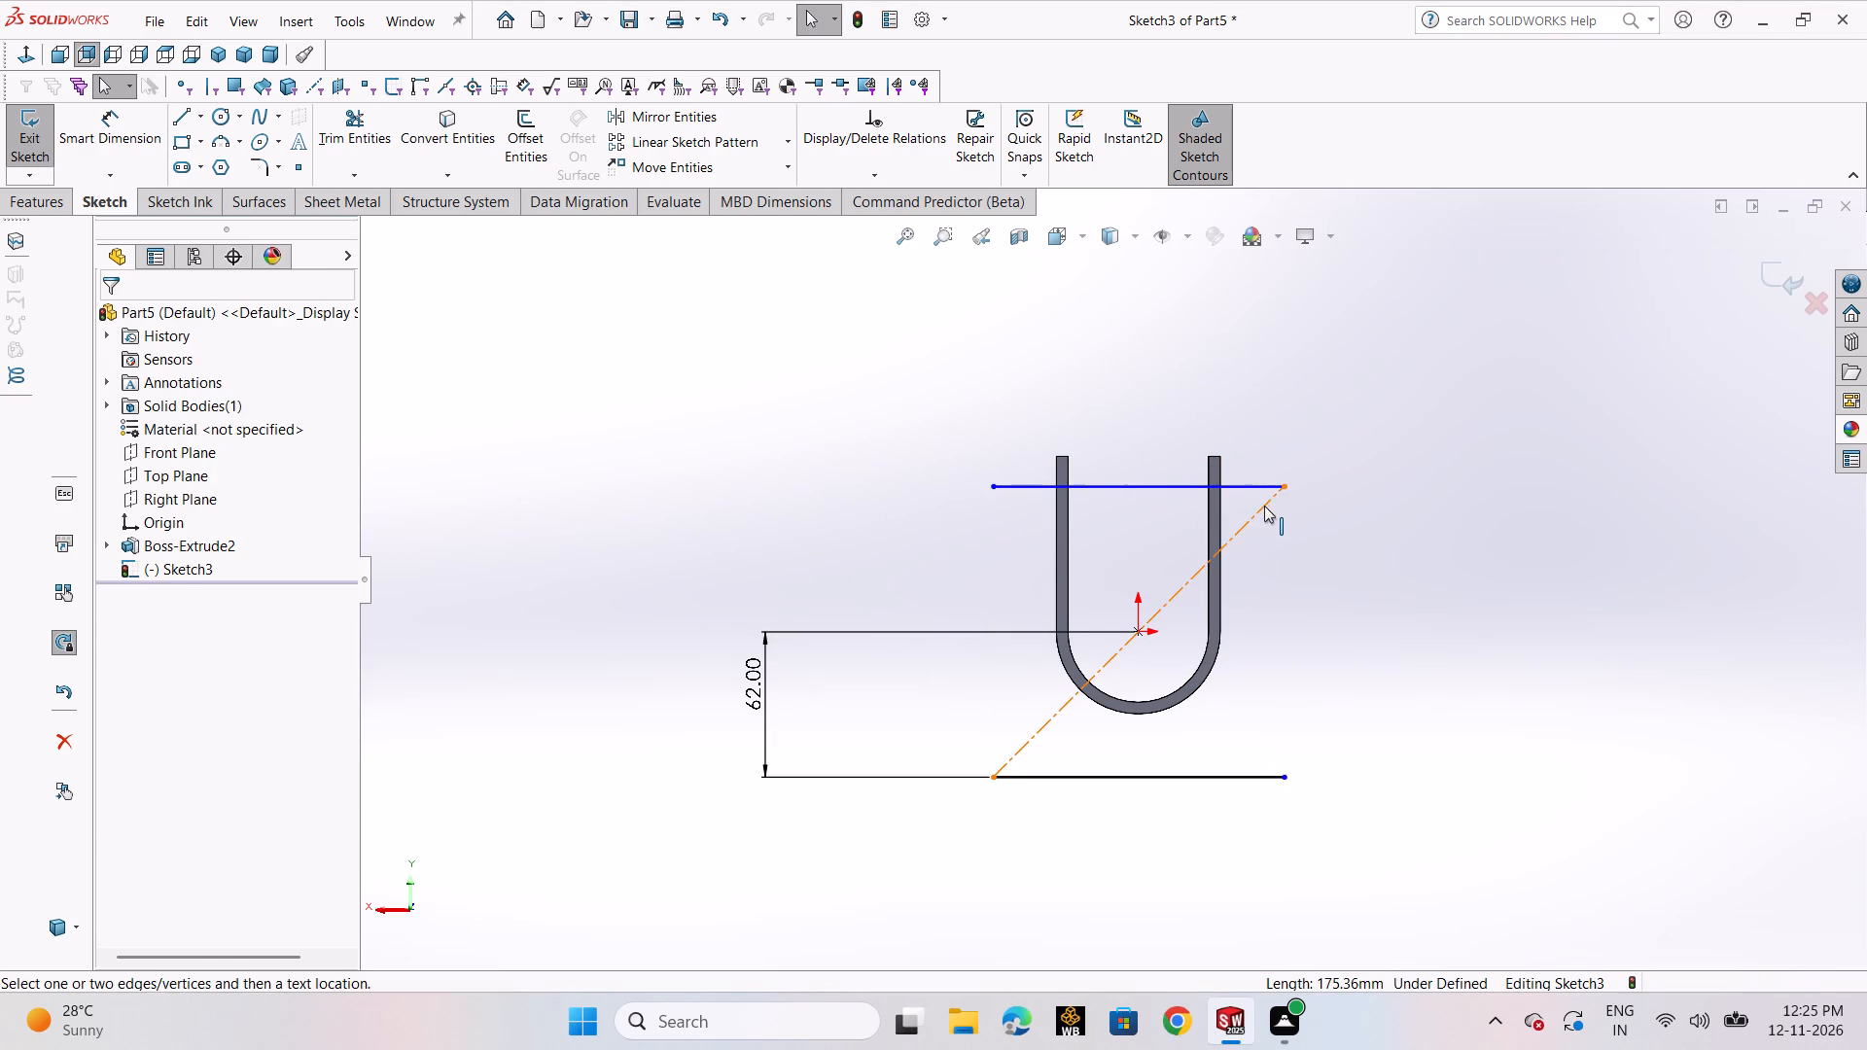
pyautogui.press('Delete')
# Dimension the top horizontal line 102 mm (75+27) above the origin.
pyautogui.click(143, 133)
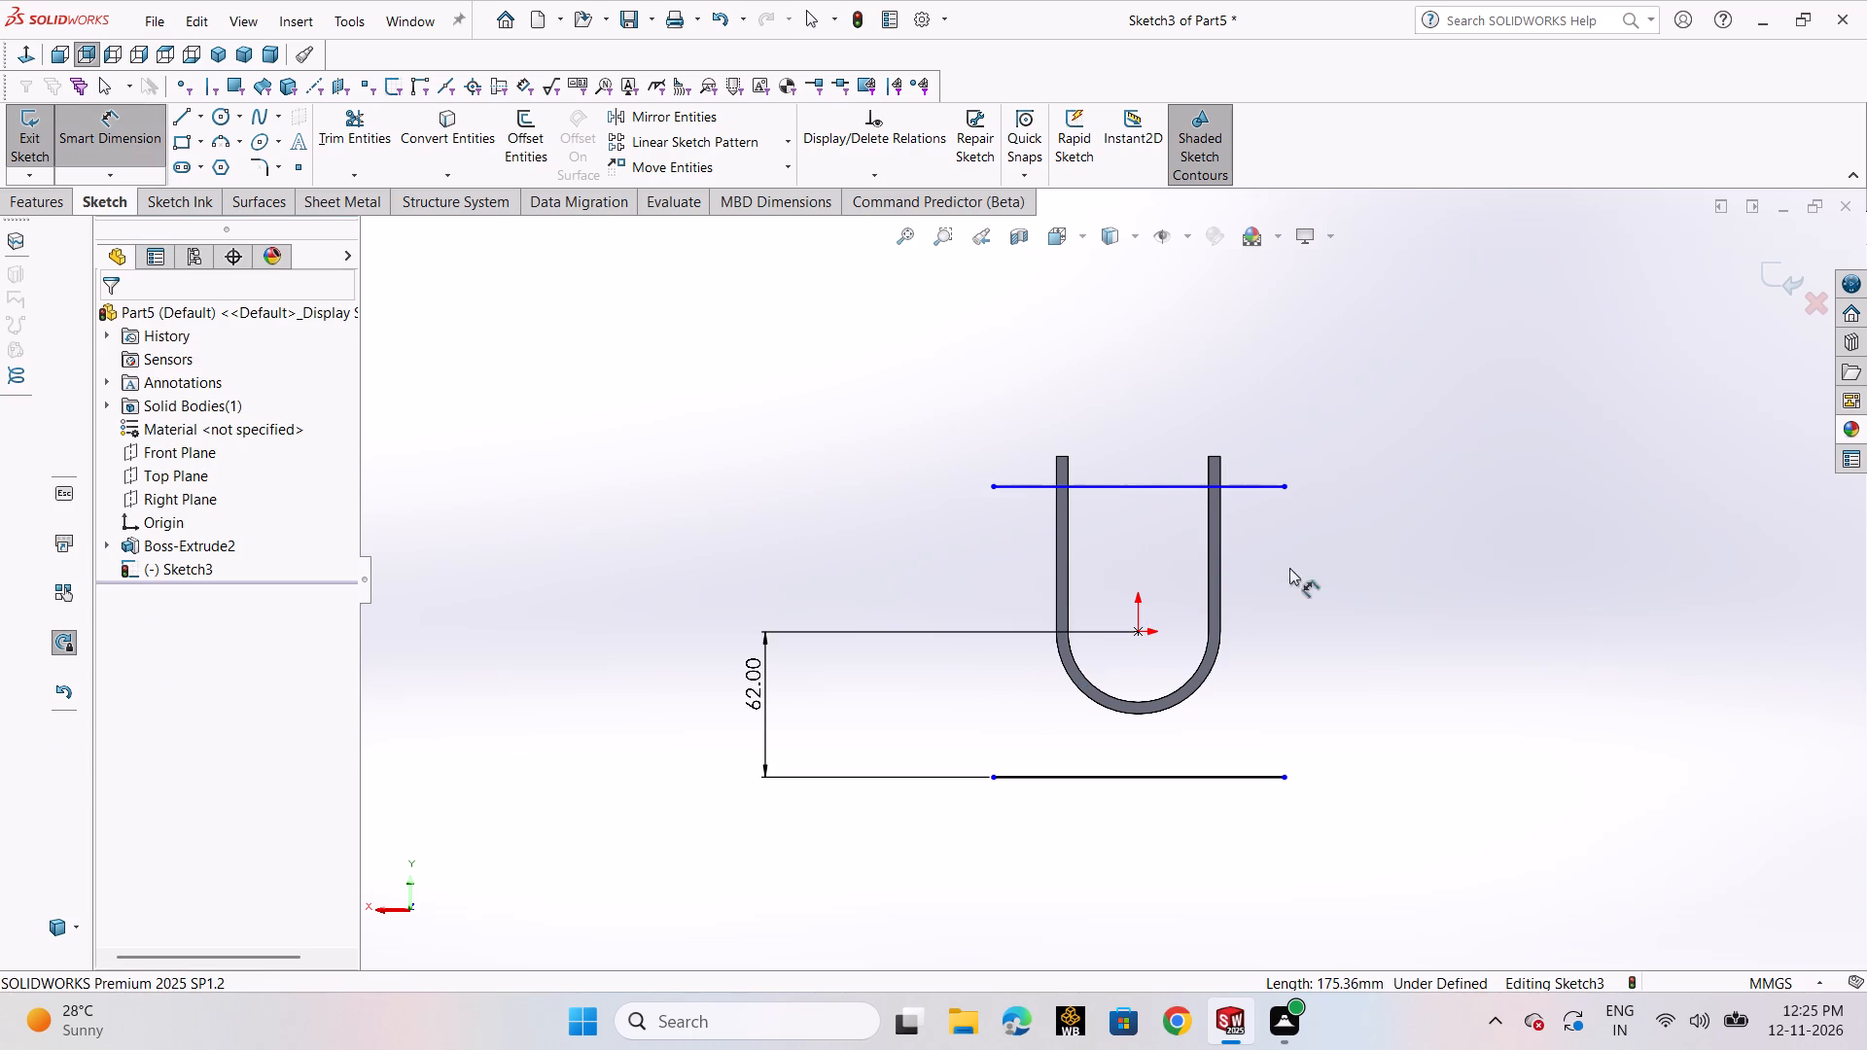
pyautogui.click(1139, 630)
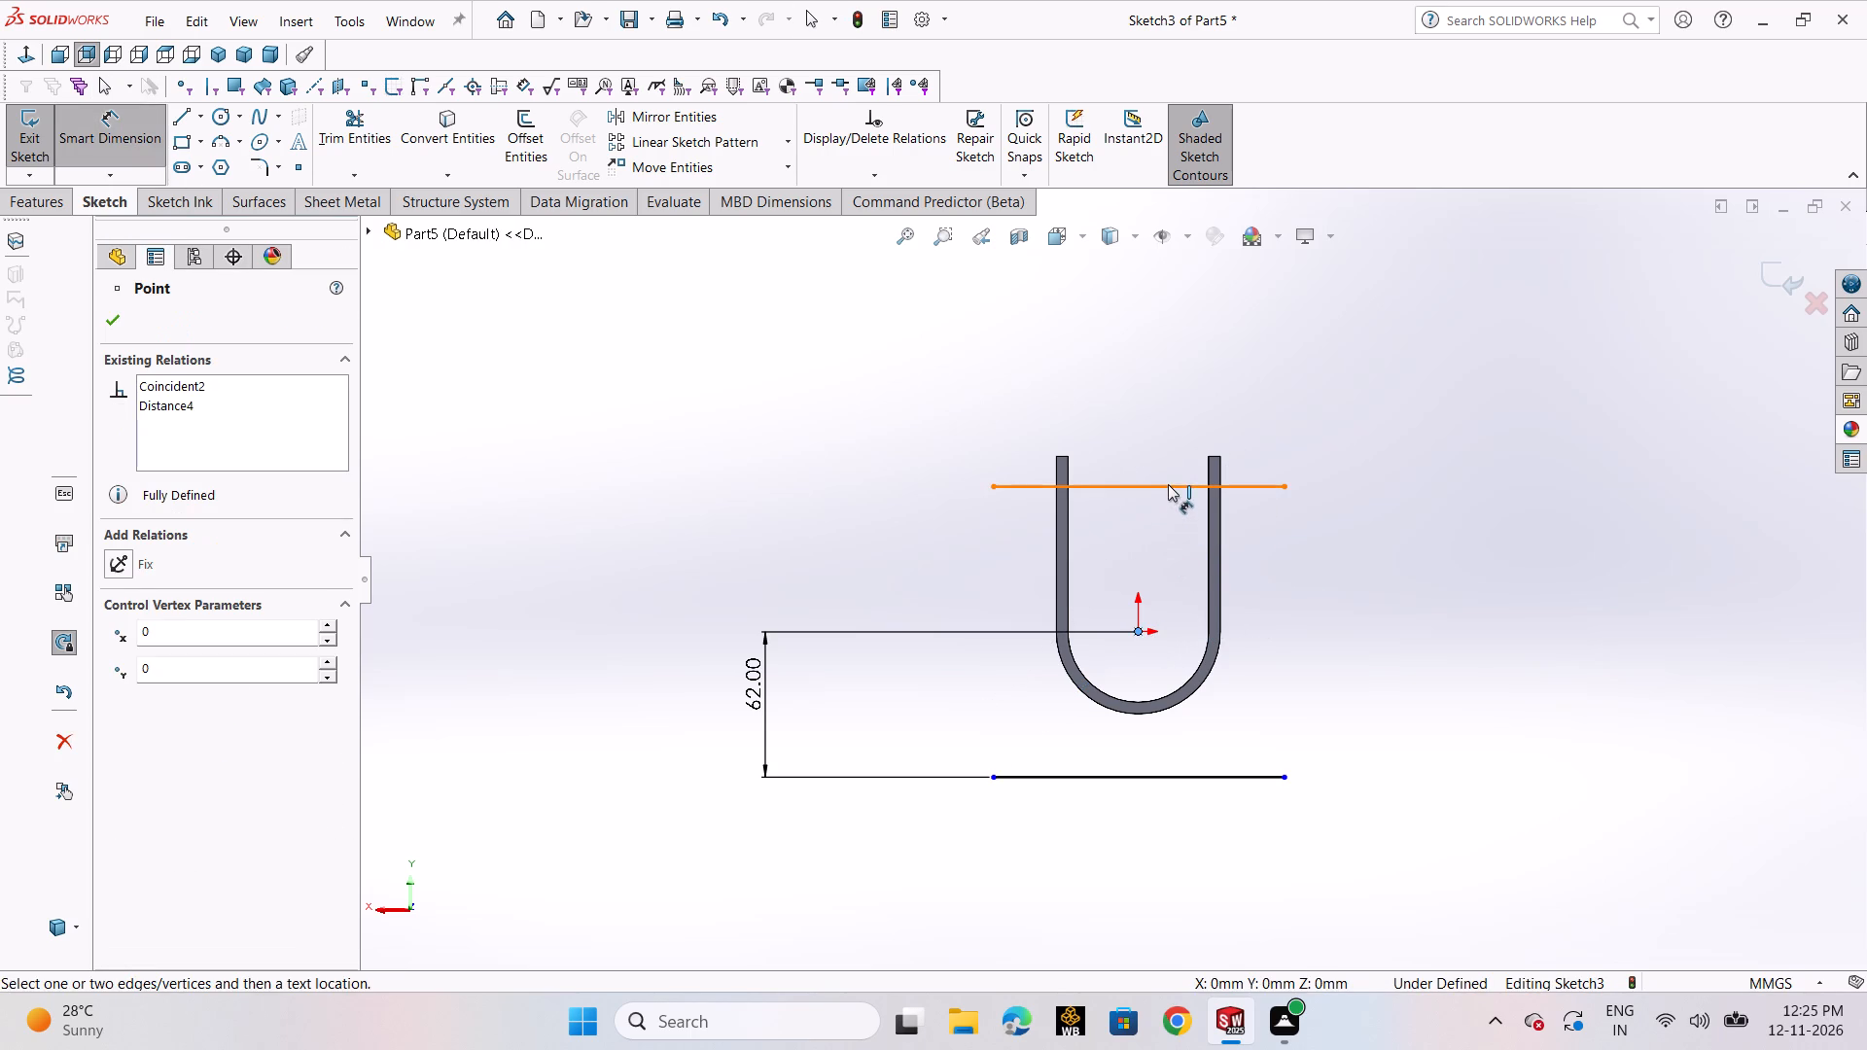
pyautogui.click(1168, 484)
pyautogui.click(1524, 586)
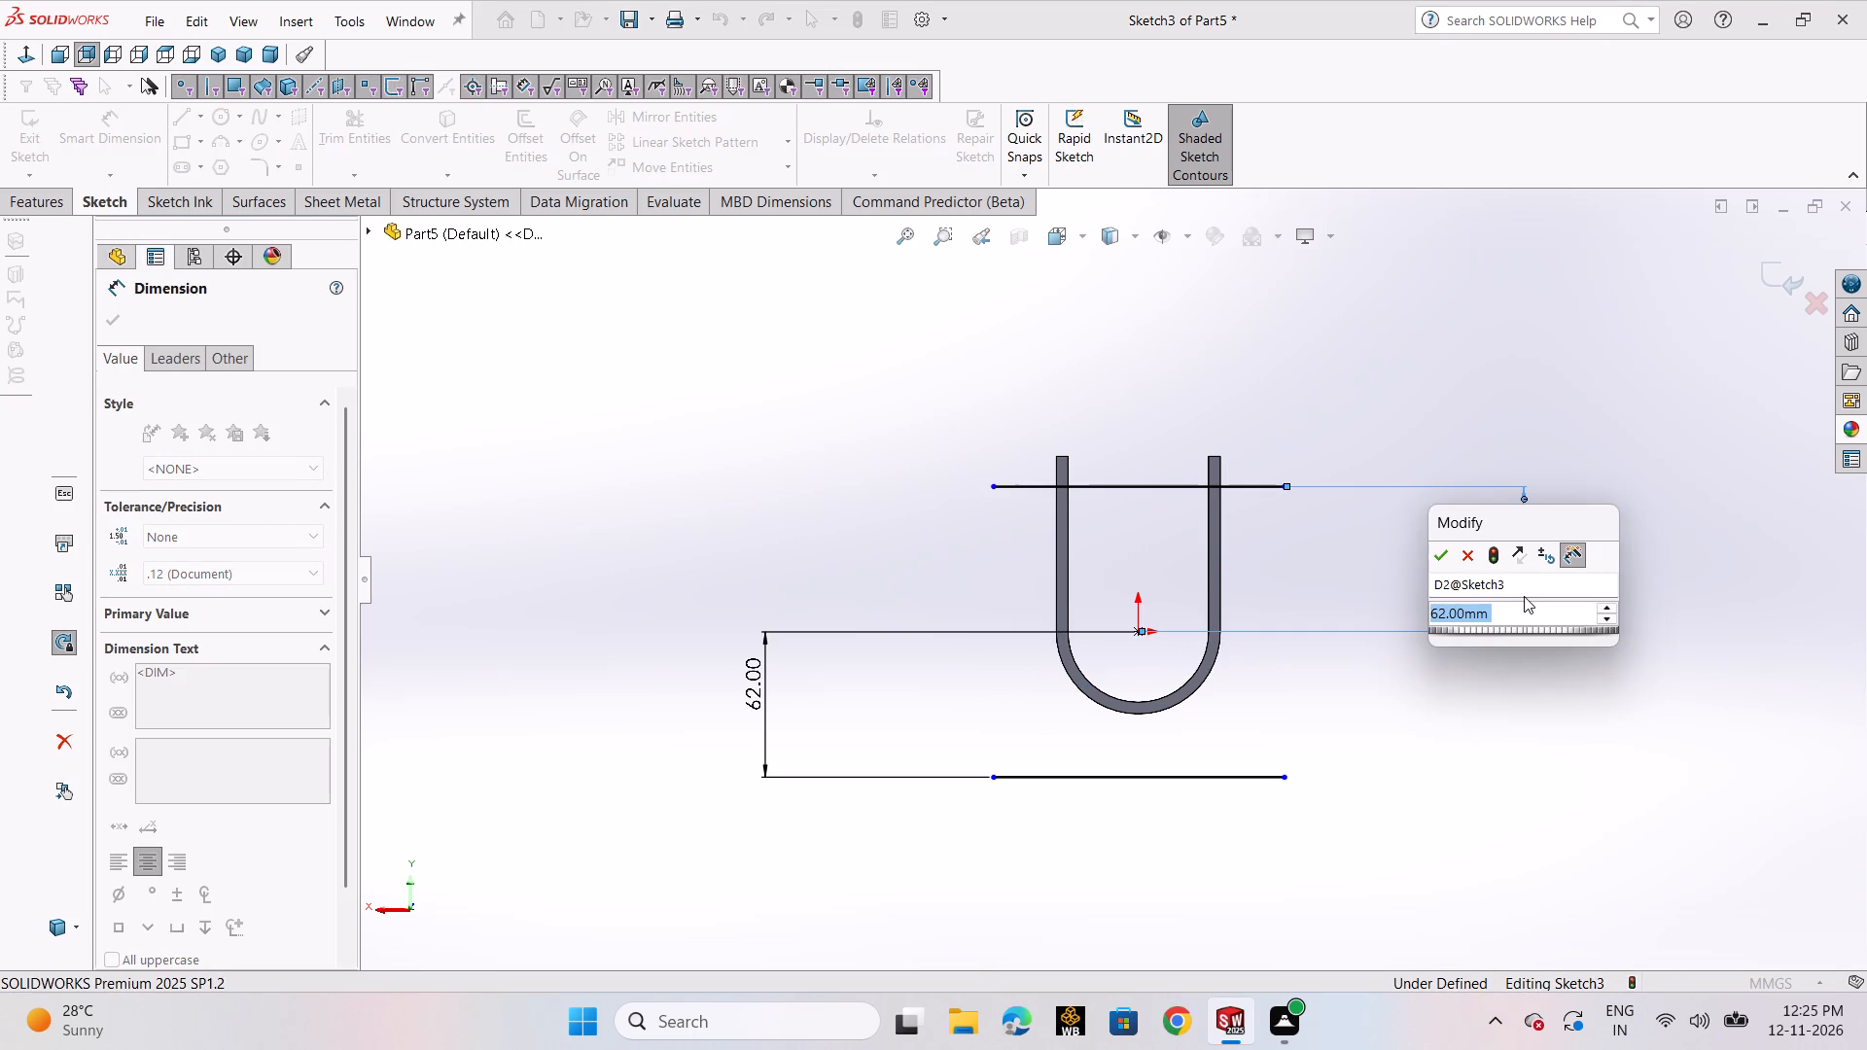
pyautogui.write('75')
pyautogui.write('+27')
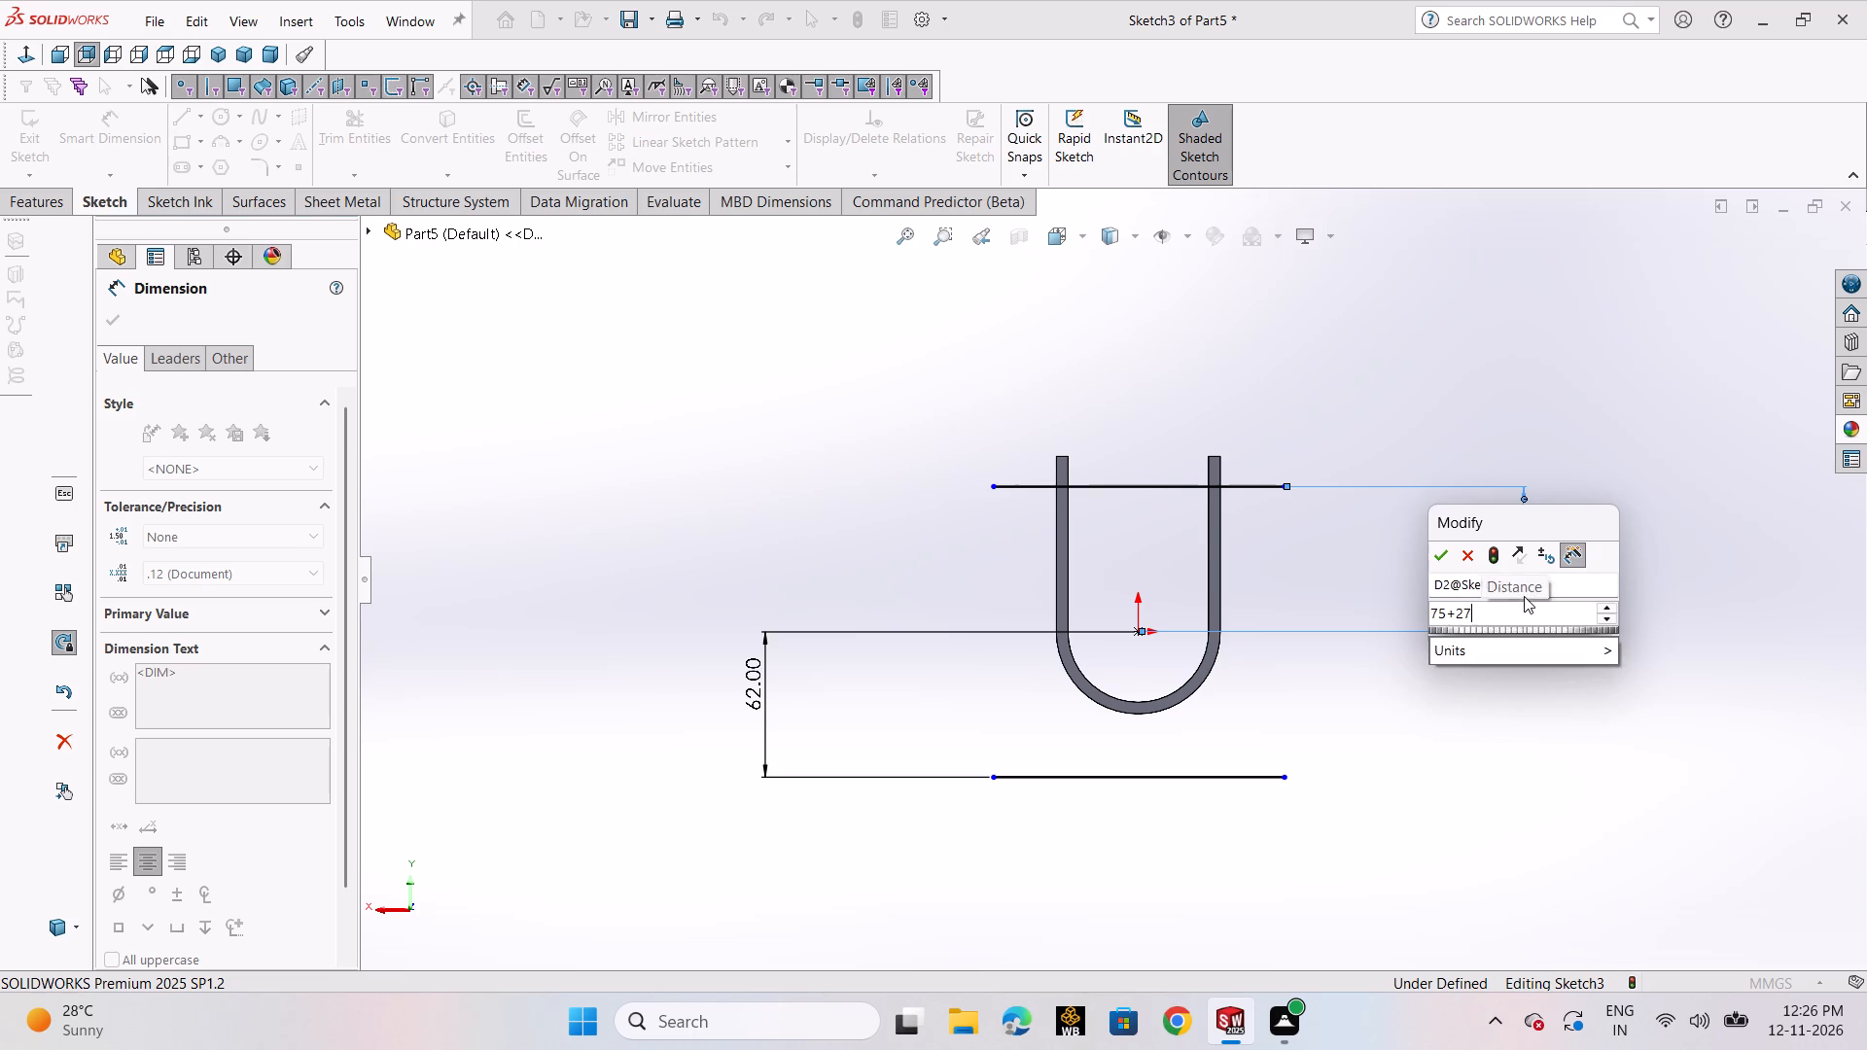
pyautogui.press('Return')
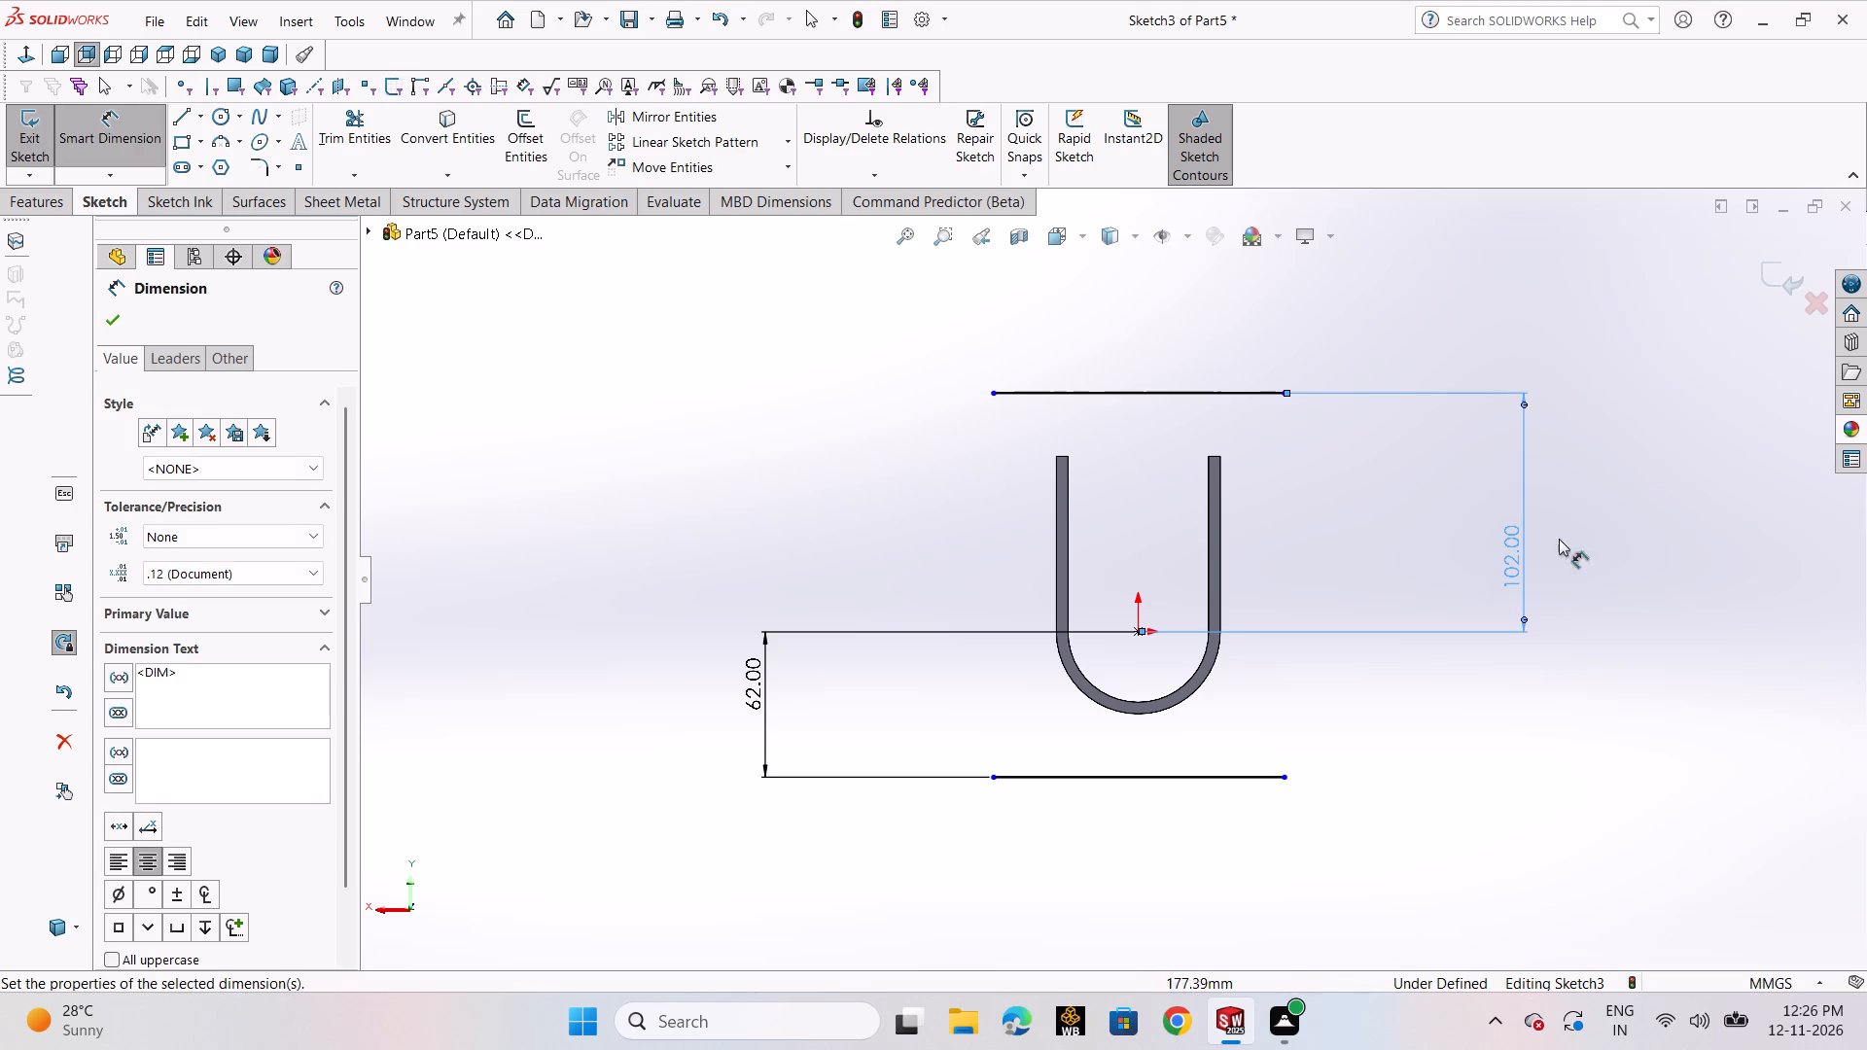
pyautogui.click(110, 320)
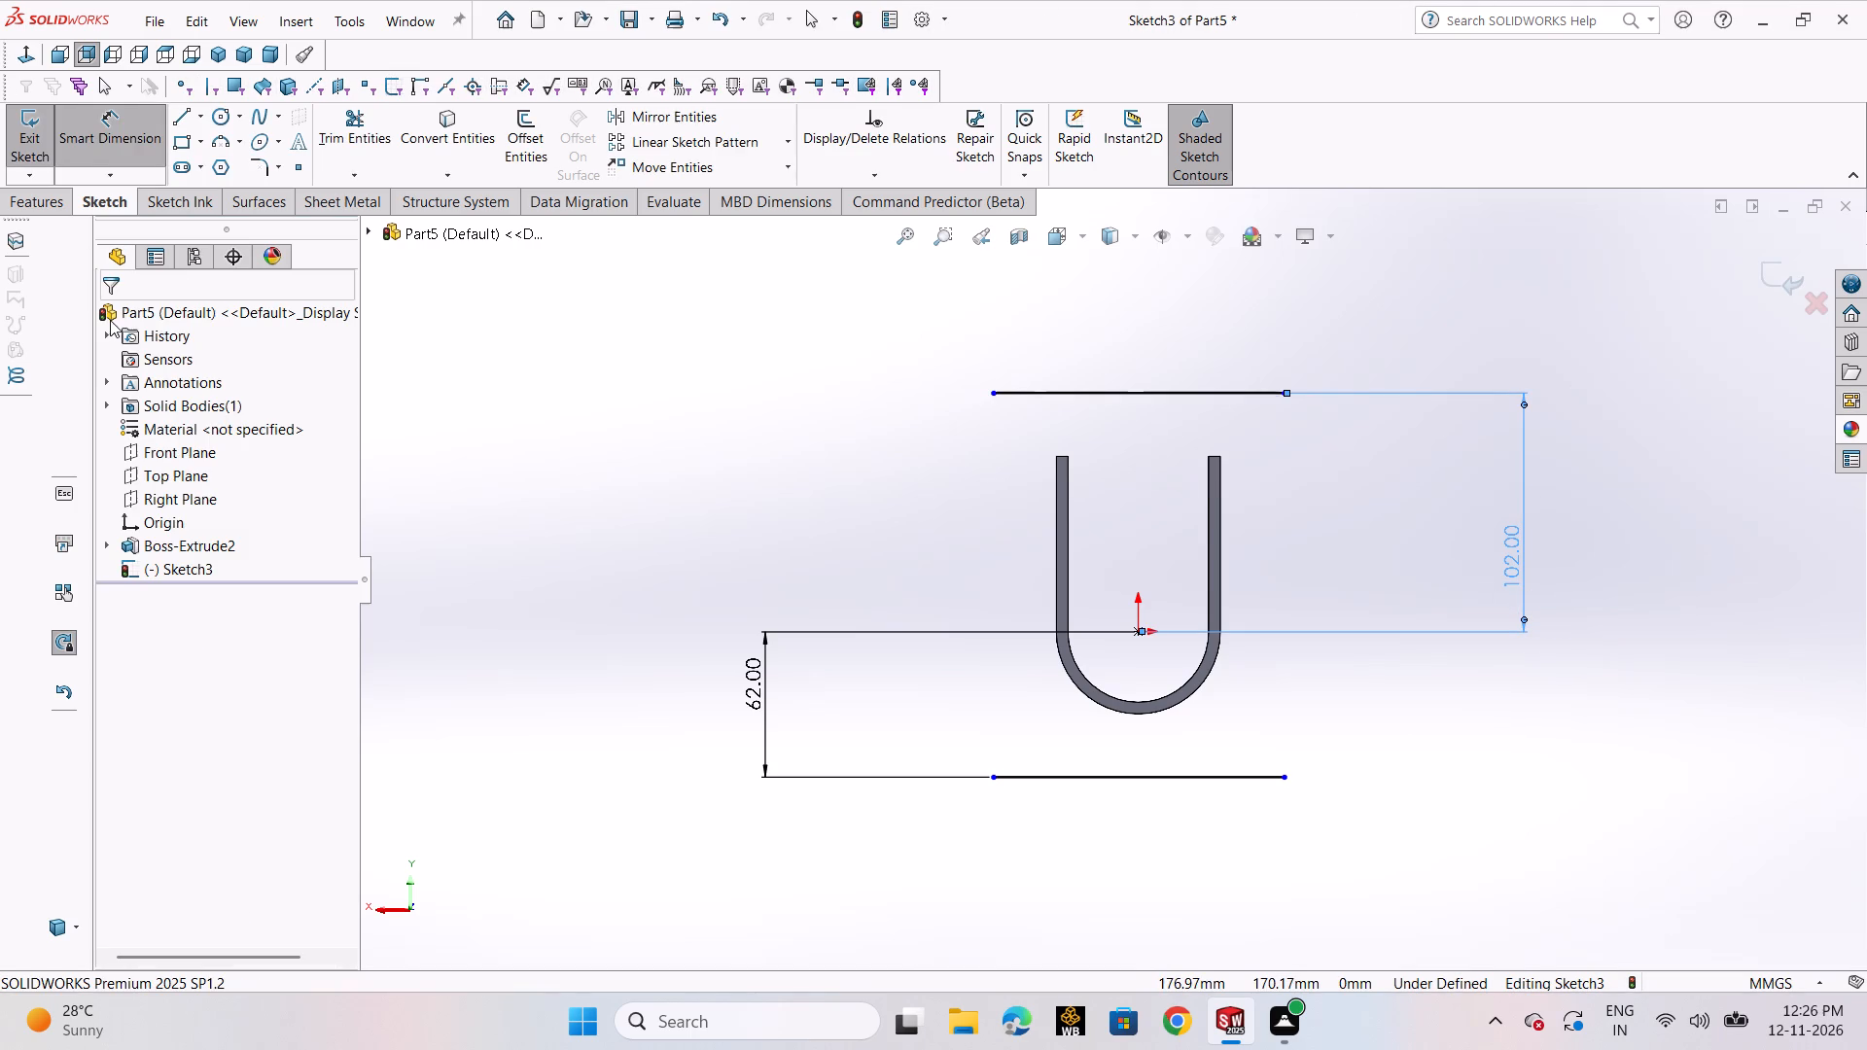
# Close the outline with two vertical lines joining the left and right ends of the top and bottom lines.
pyautogui.click(175, 128)
pyautogui.click(180, 138)
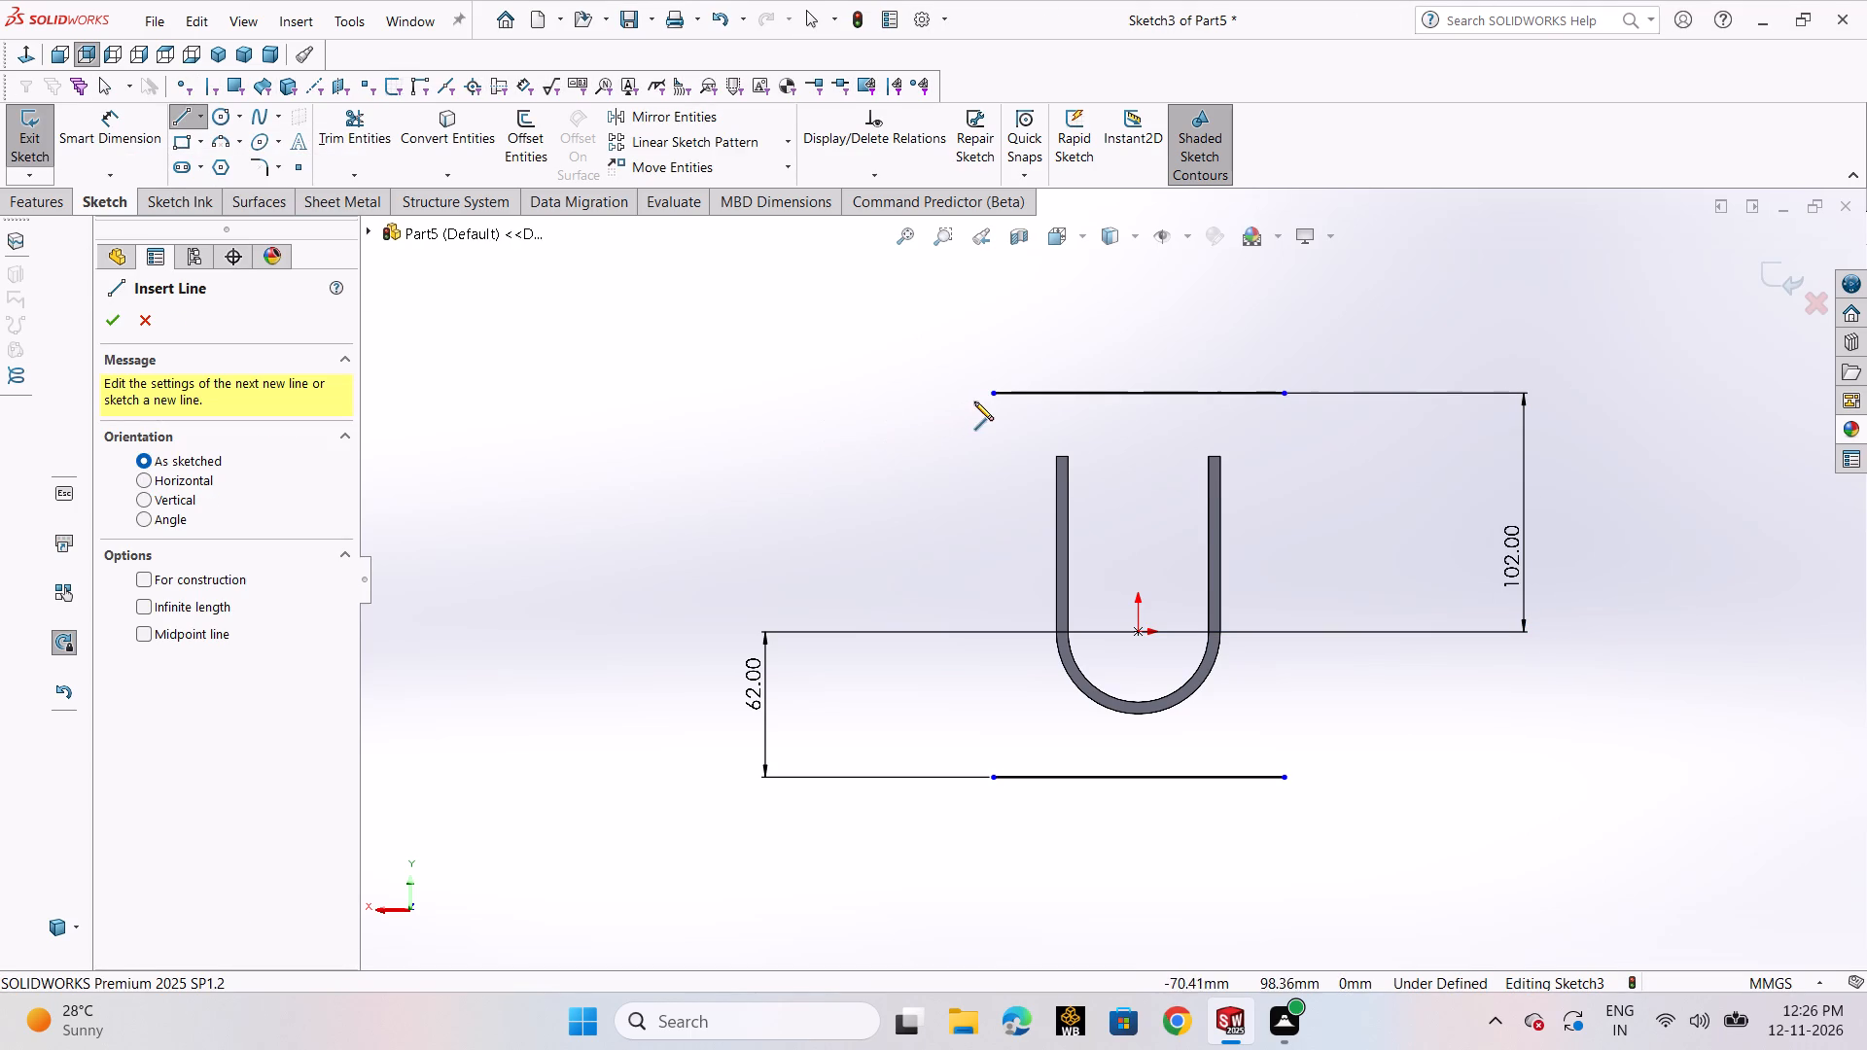
pyautogui.click(992, 398)
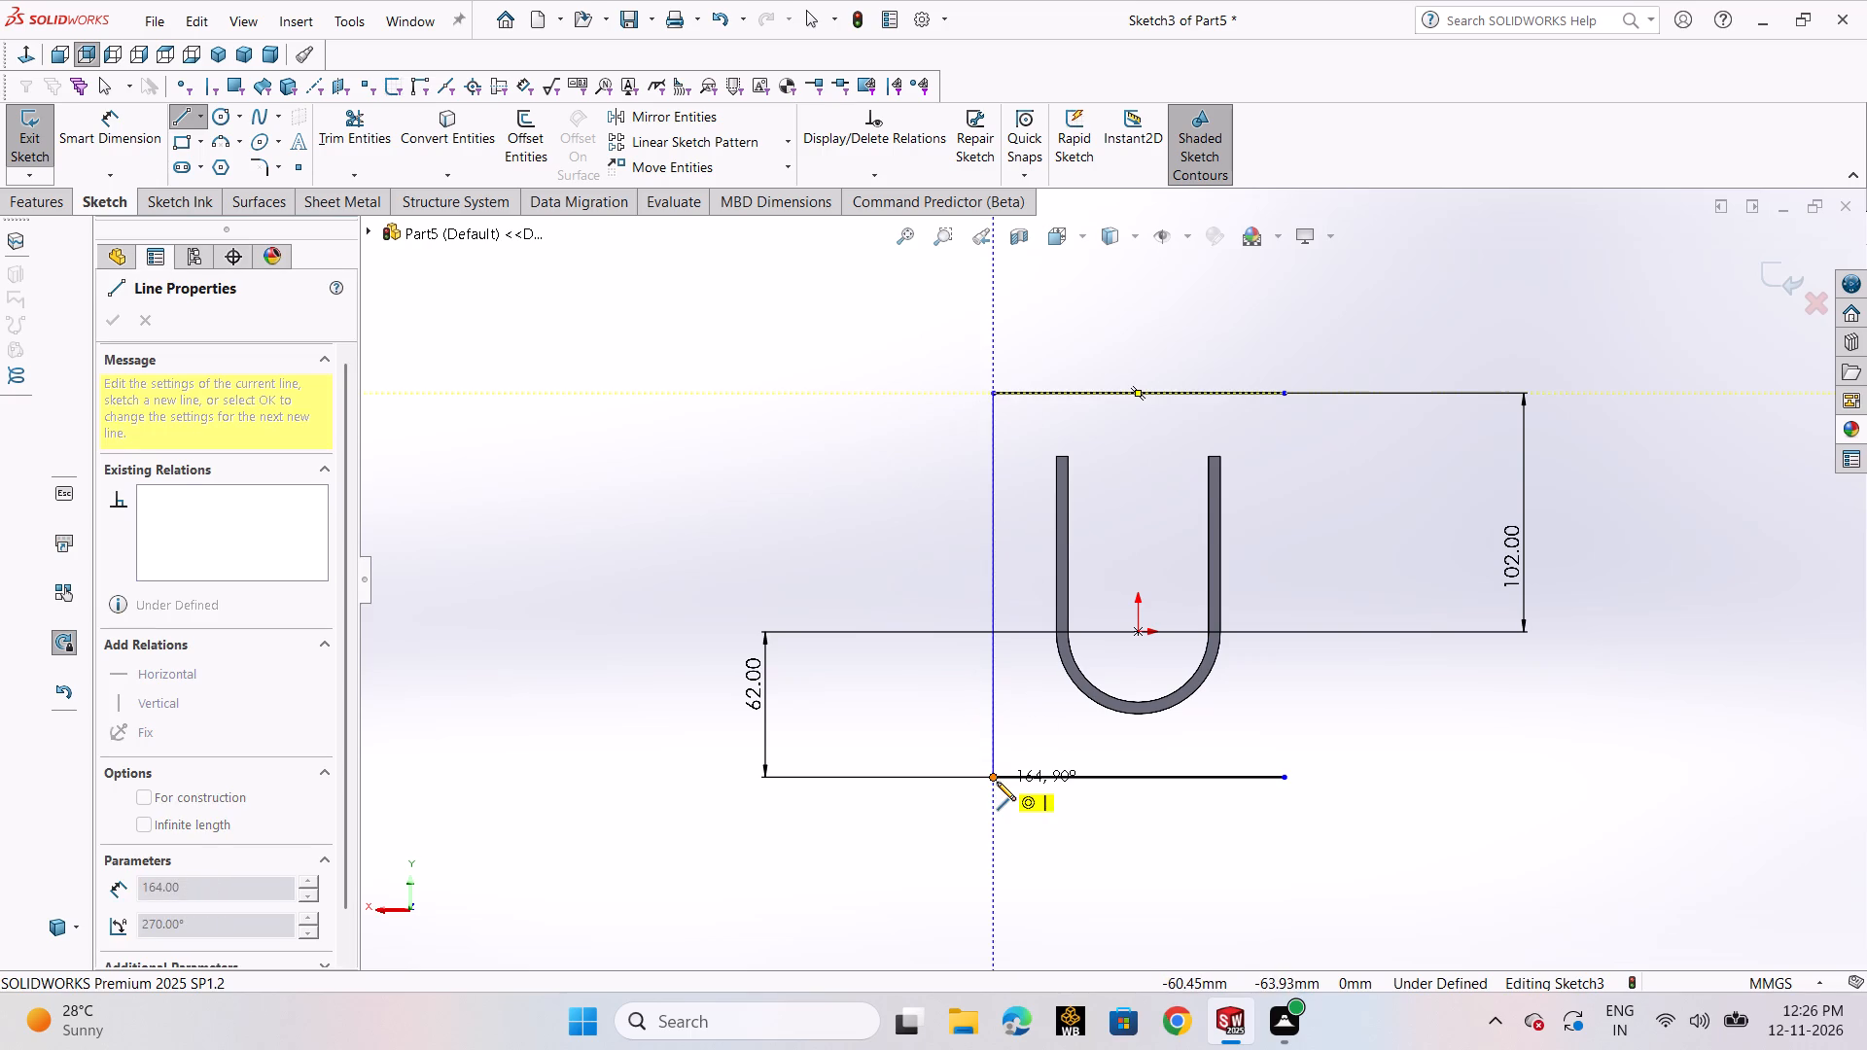
pyautogui.click(997, 782)
pyautogui.rightClick(997, 782)
pyautogui.click(1034, 798)
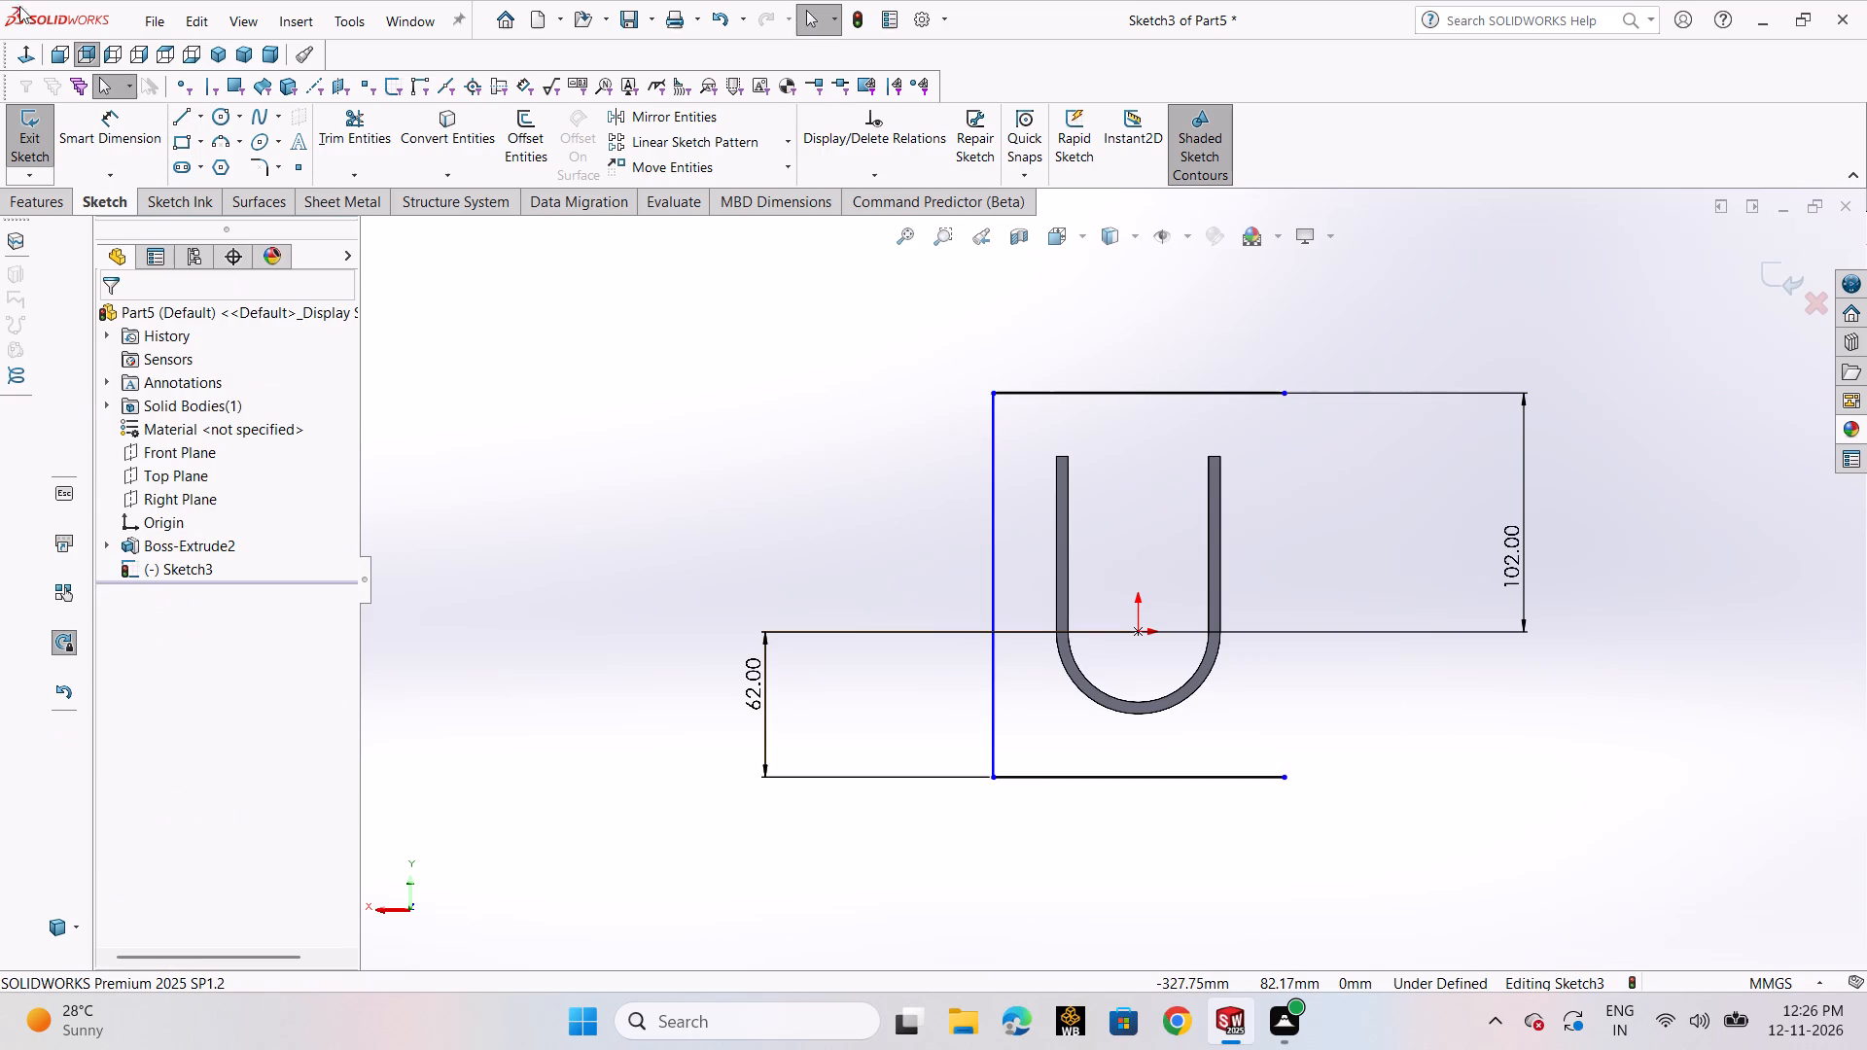
pyautogui.click(202, 118)
pyautogui.click(203, 132)
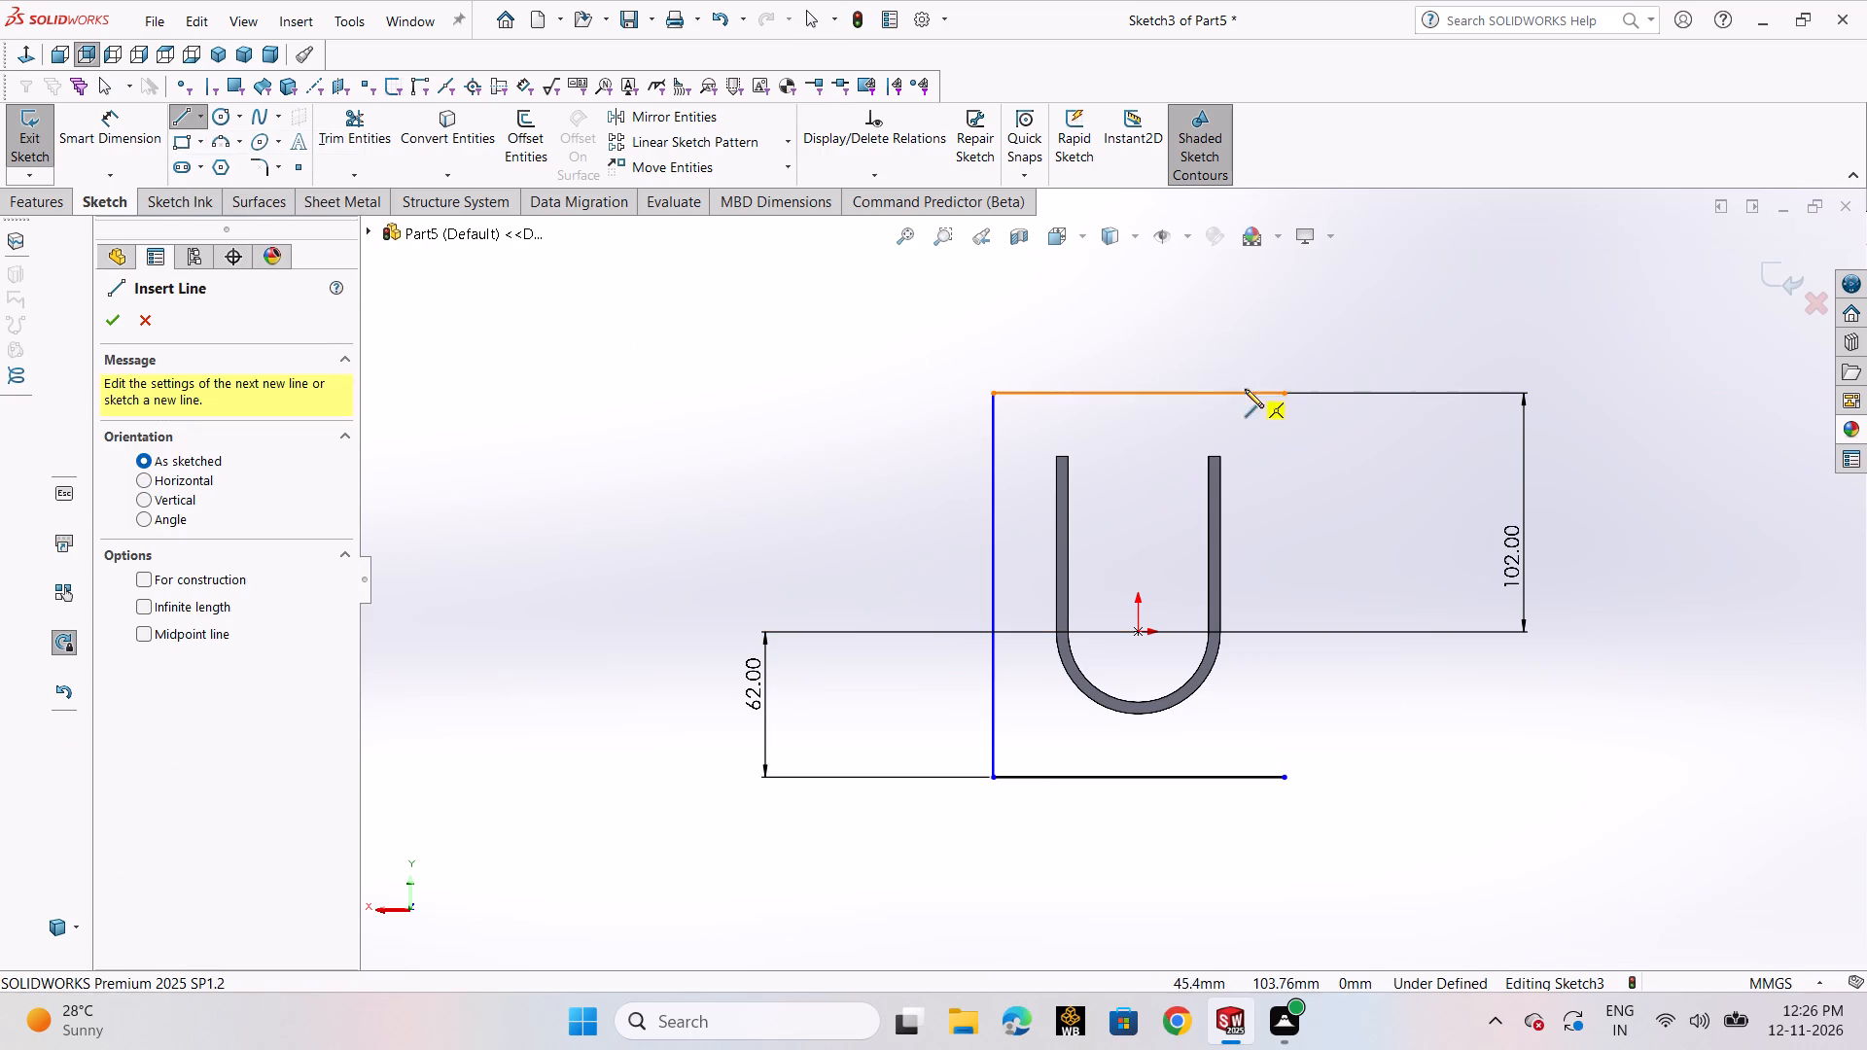
pyautogui.click(1286, 394)
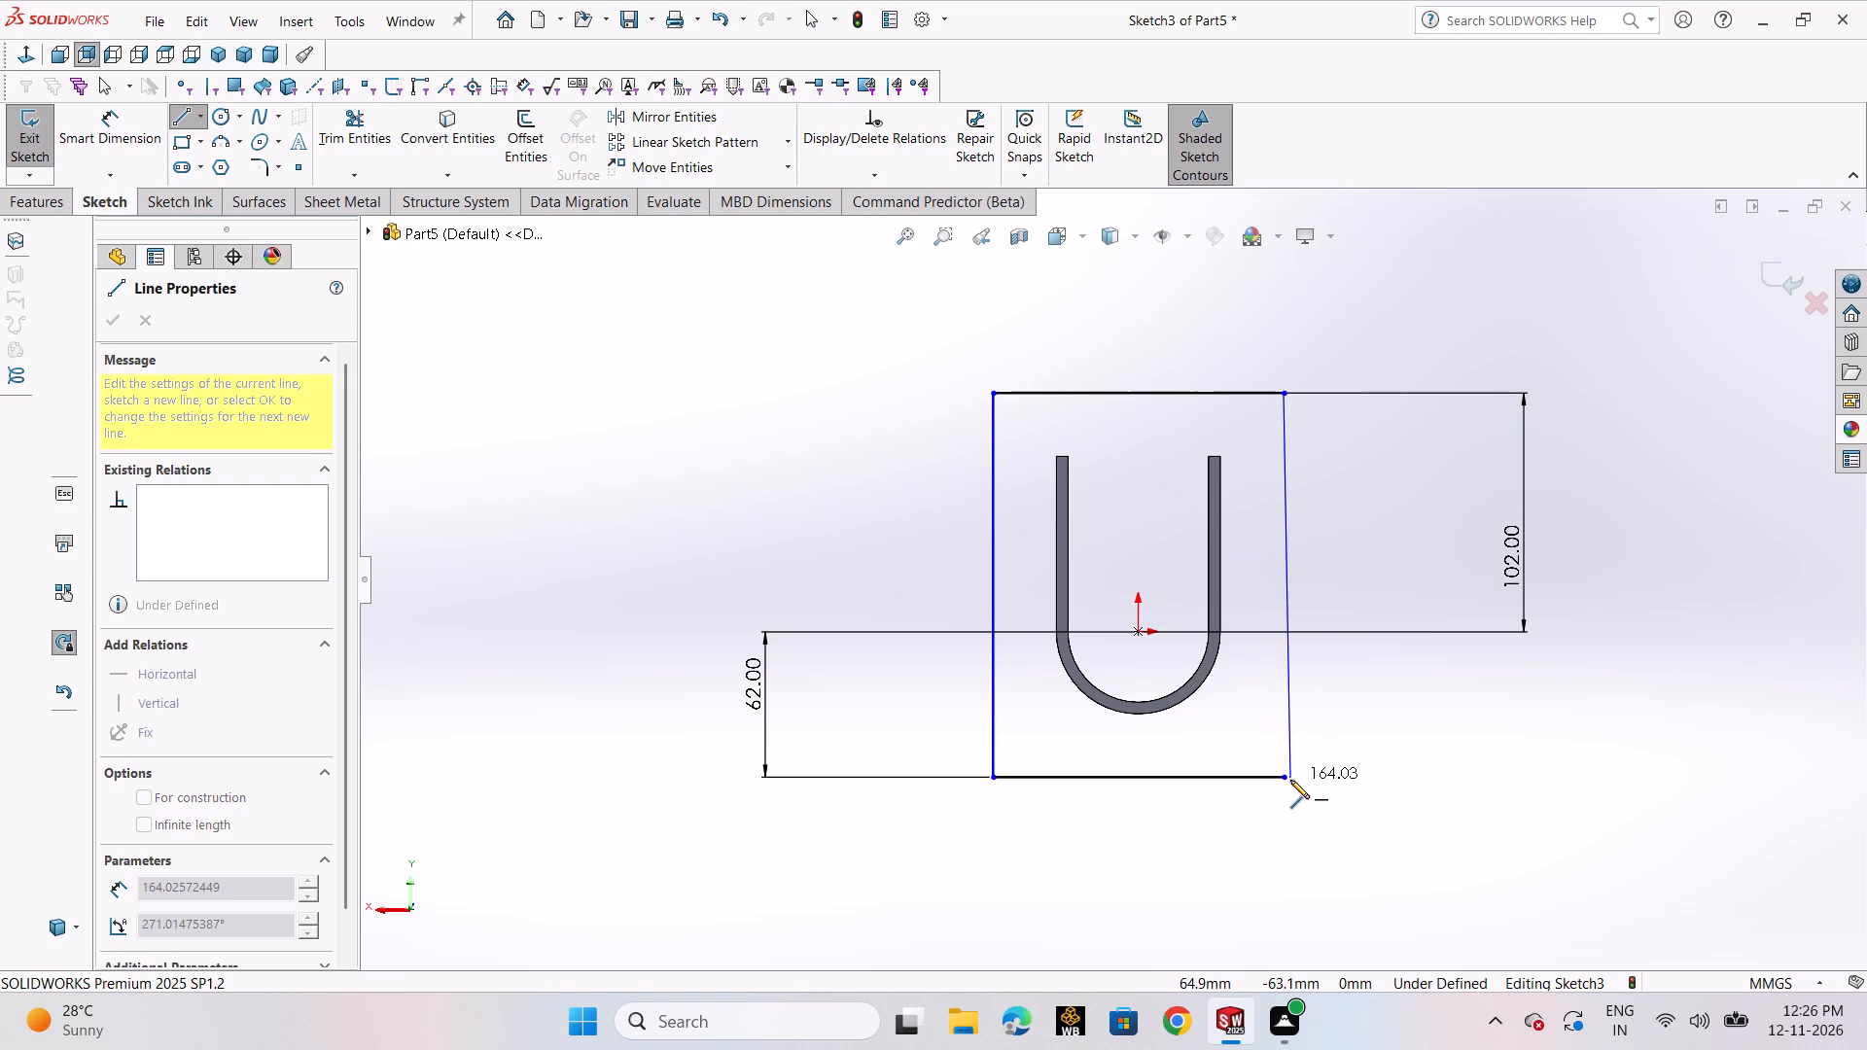
pyautogui.click(1282, 779)
pyautogui.rightClick(1282, 779)
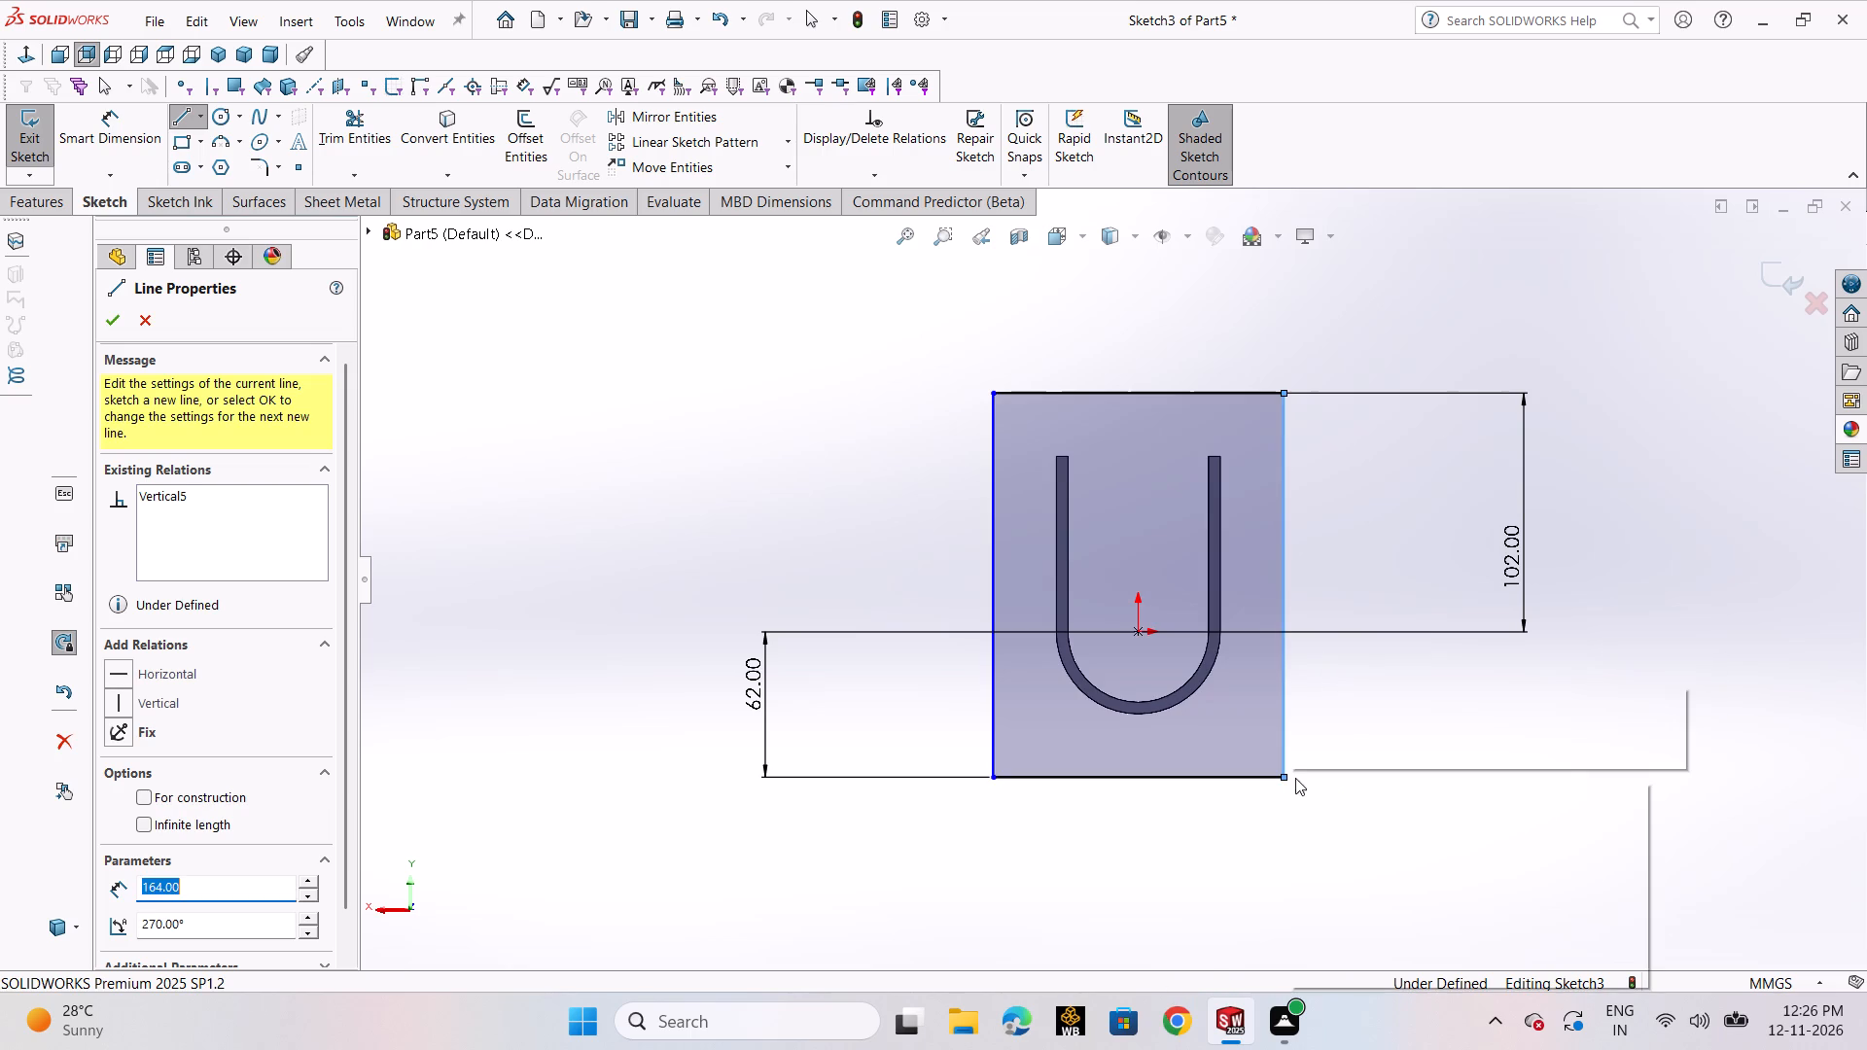
pyautogui.click(1309, 786)
pyautogui.click(1669, 686)
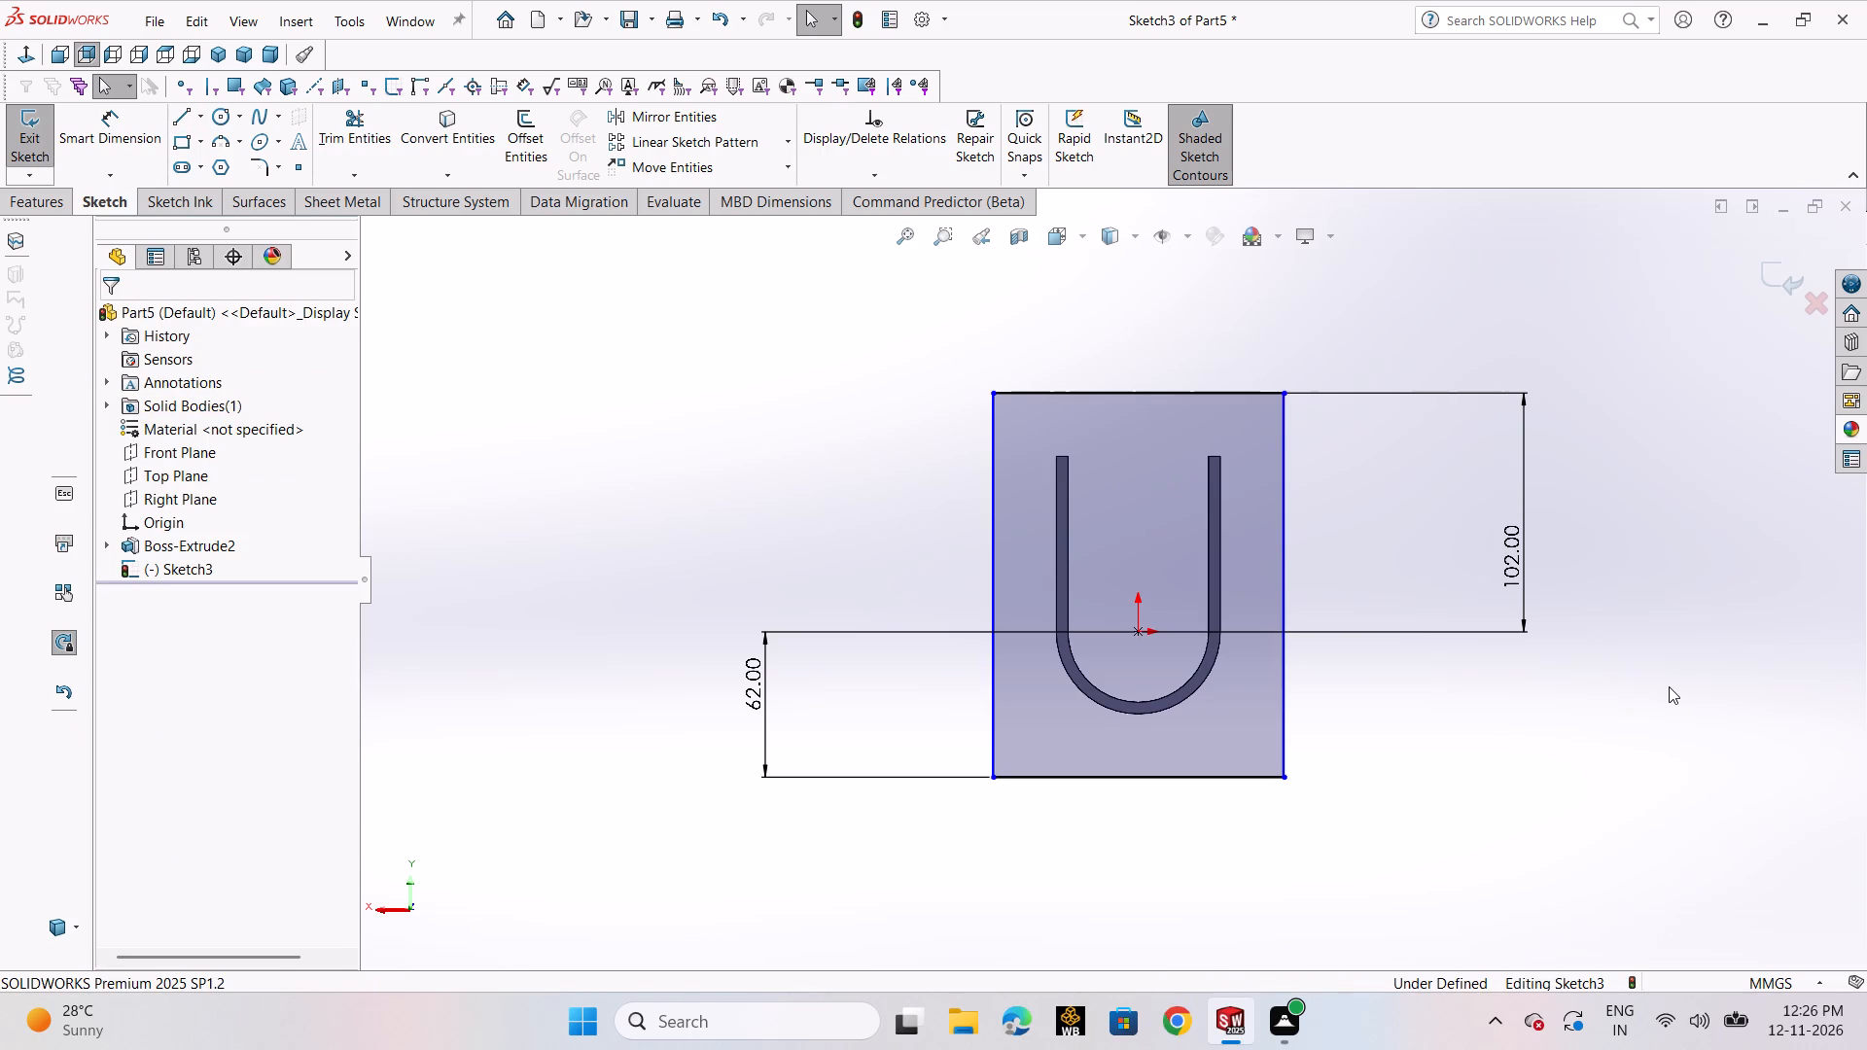
# Sketch three circles inside the plate outline: one near each bottom corner and one near the middle of the top edge.
pyautogui.click(213, 117)
pyautogui.click(251, 142)
pyautogui.click(1252, 743)
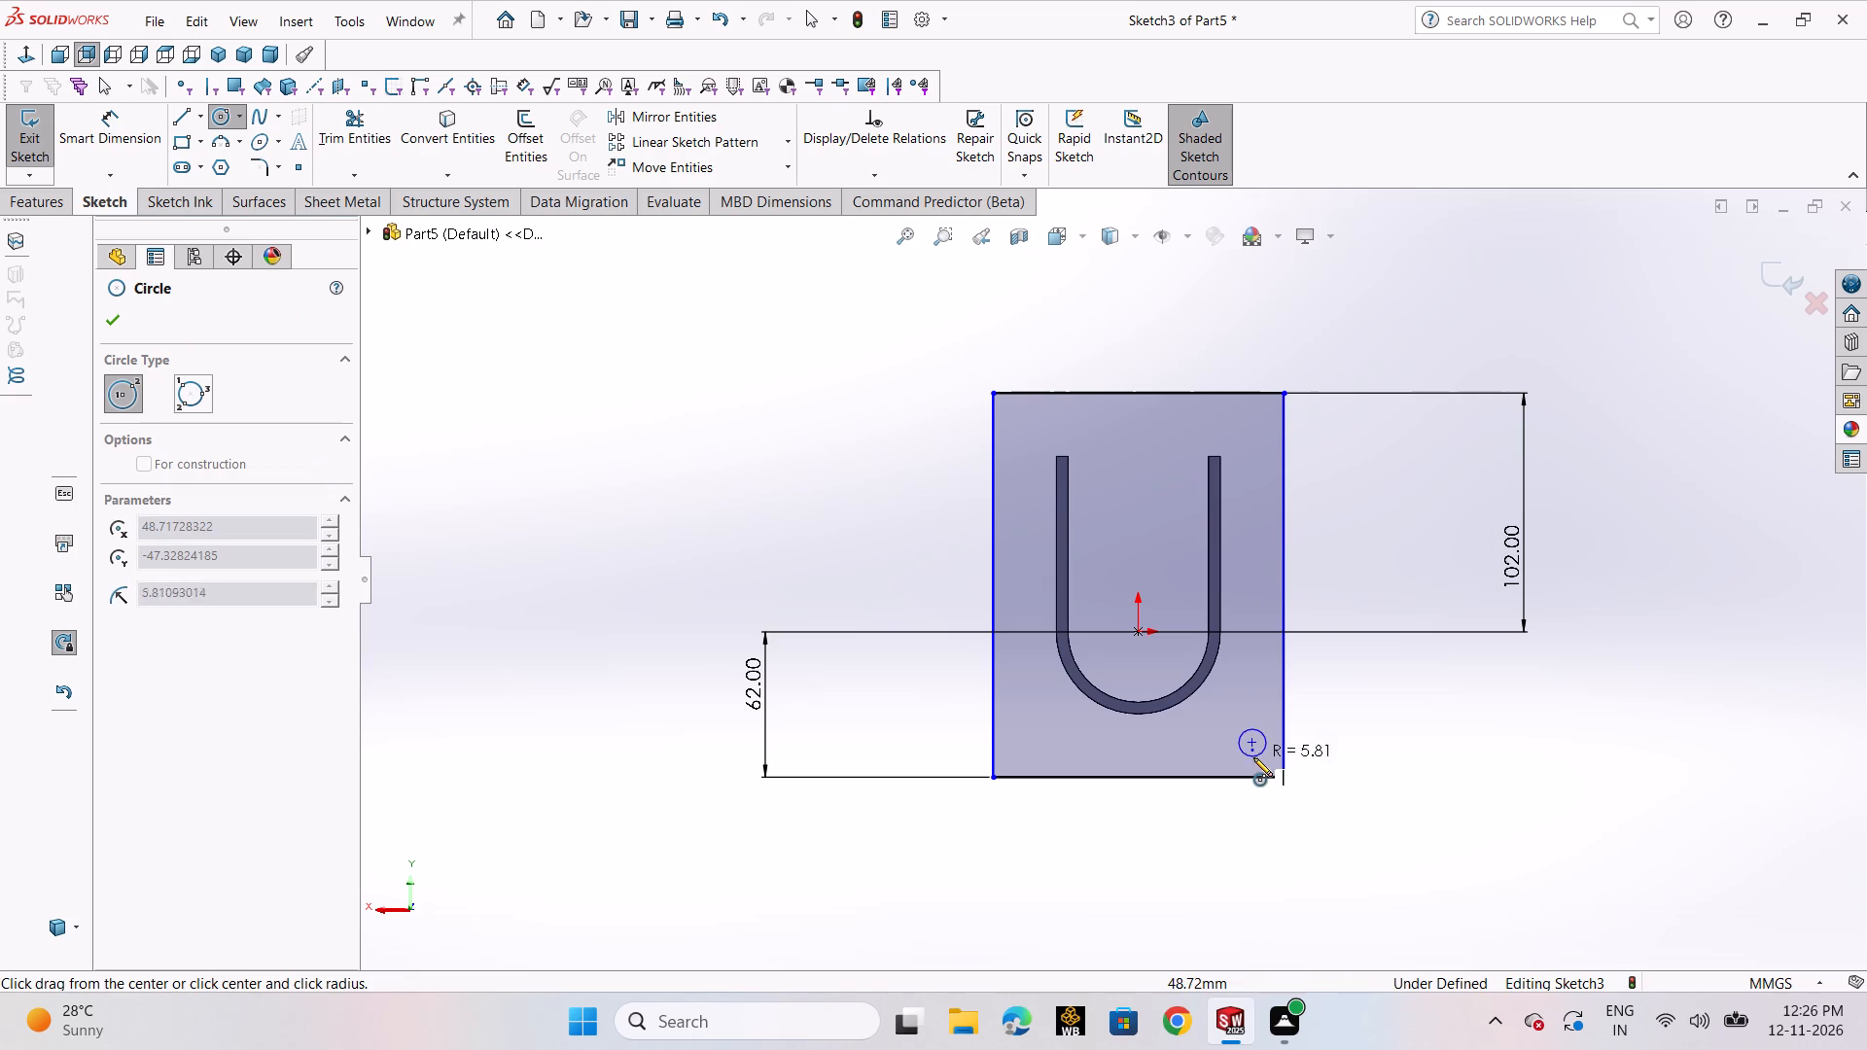
pyautogui.click(1253, 757)
pyautogui.click(1038, 747)
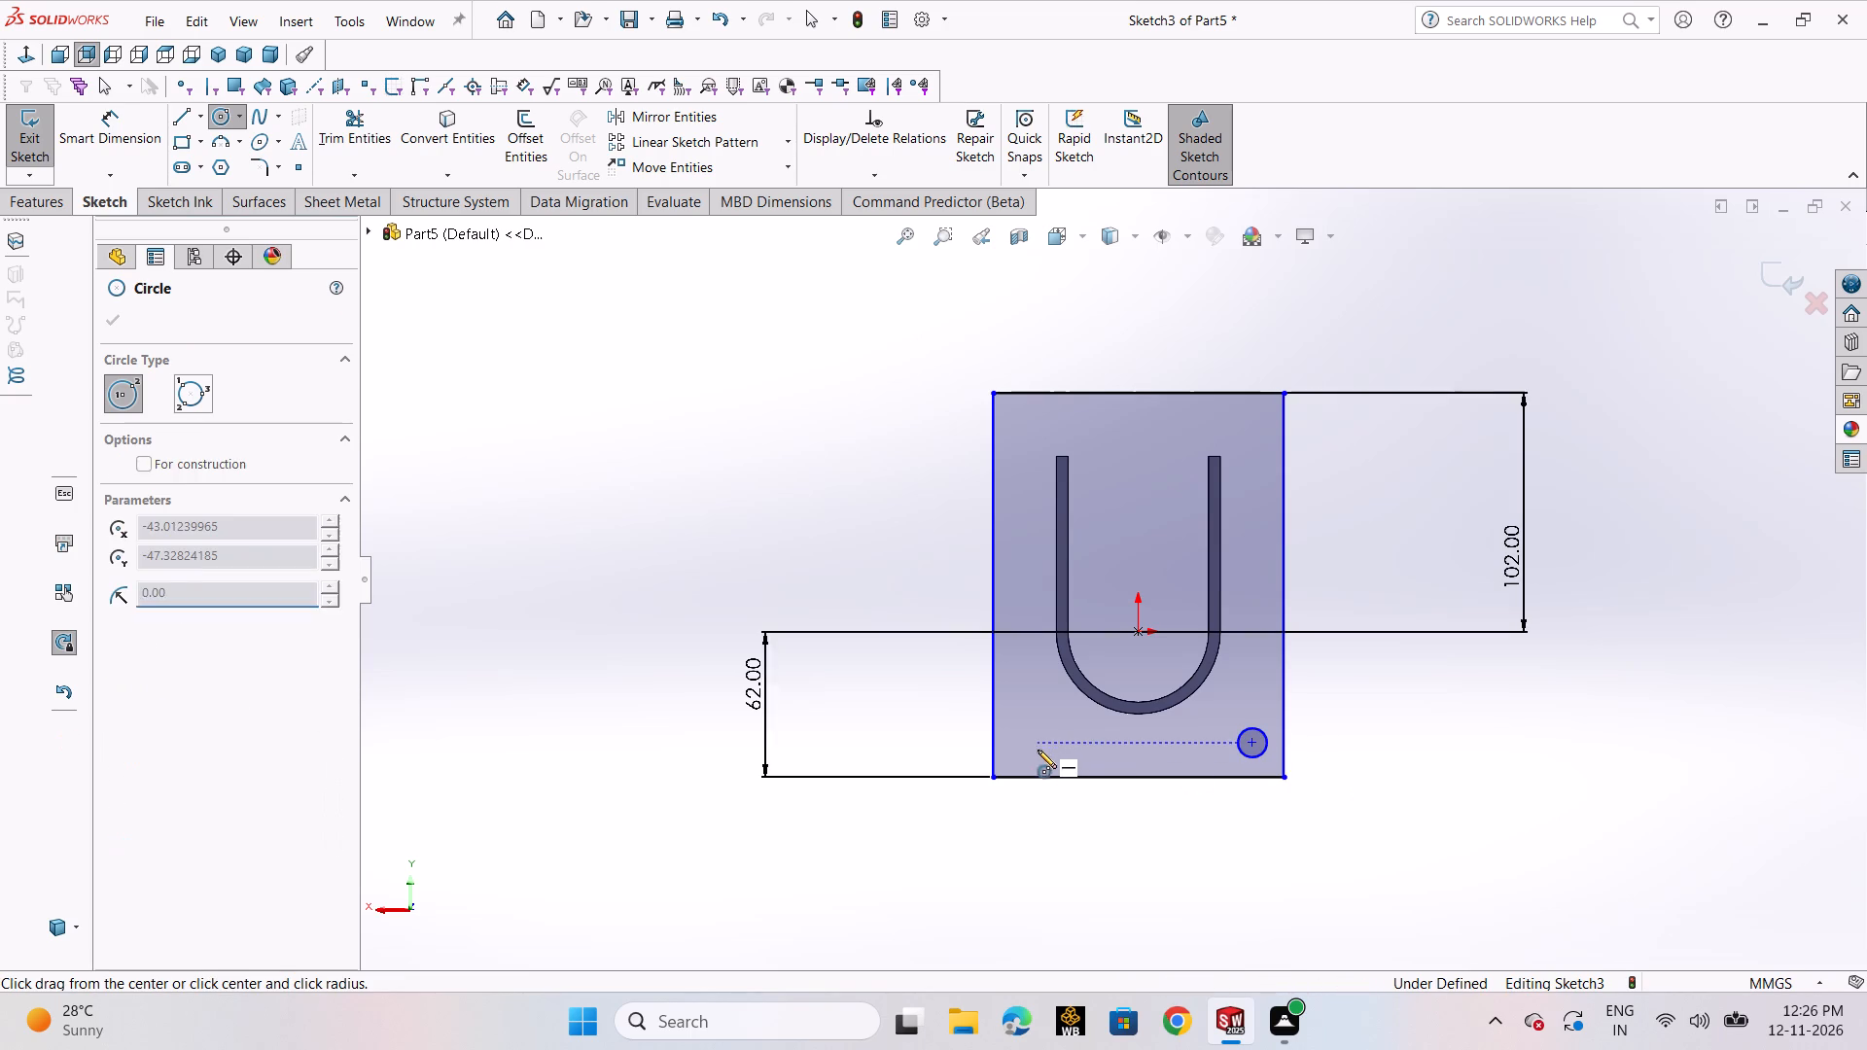
pyautogui.click(1055, 758)
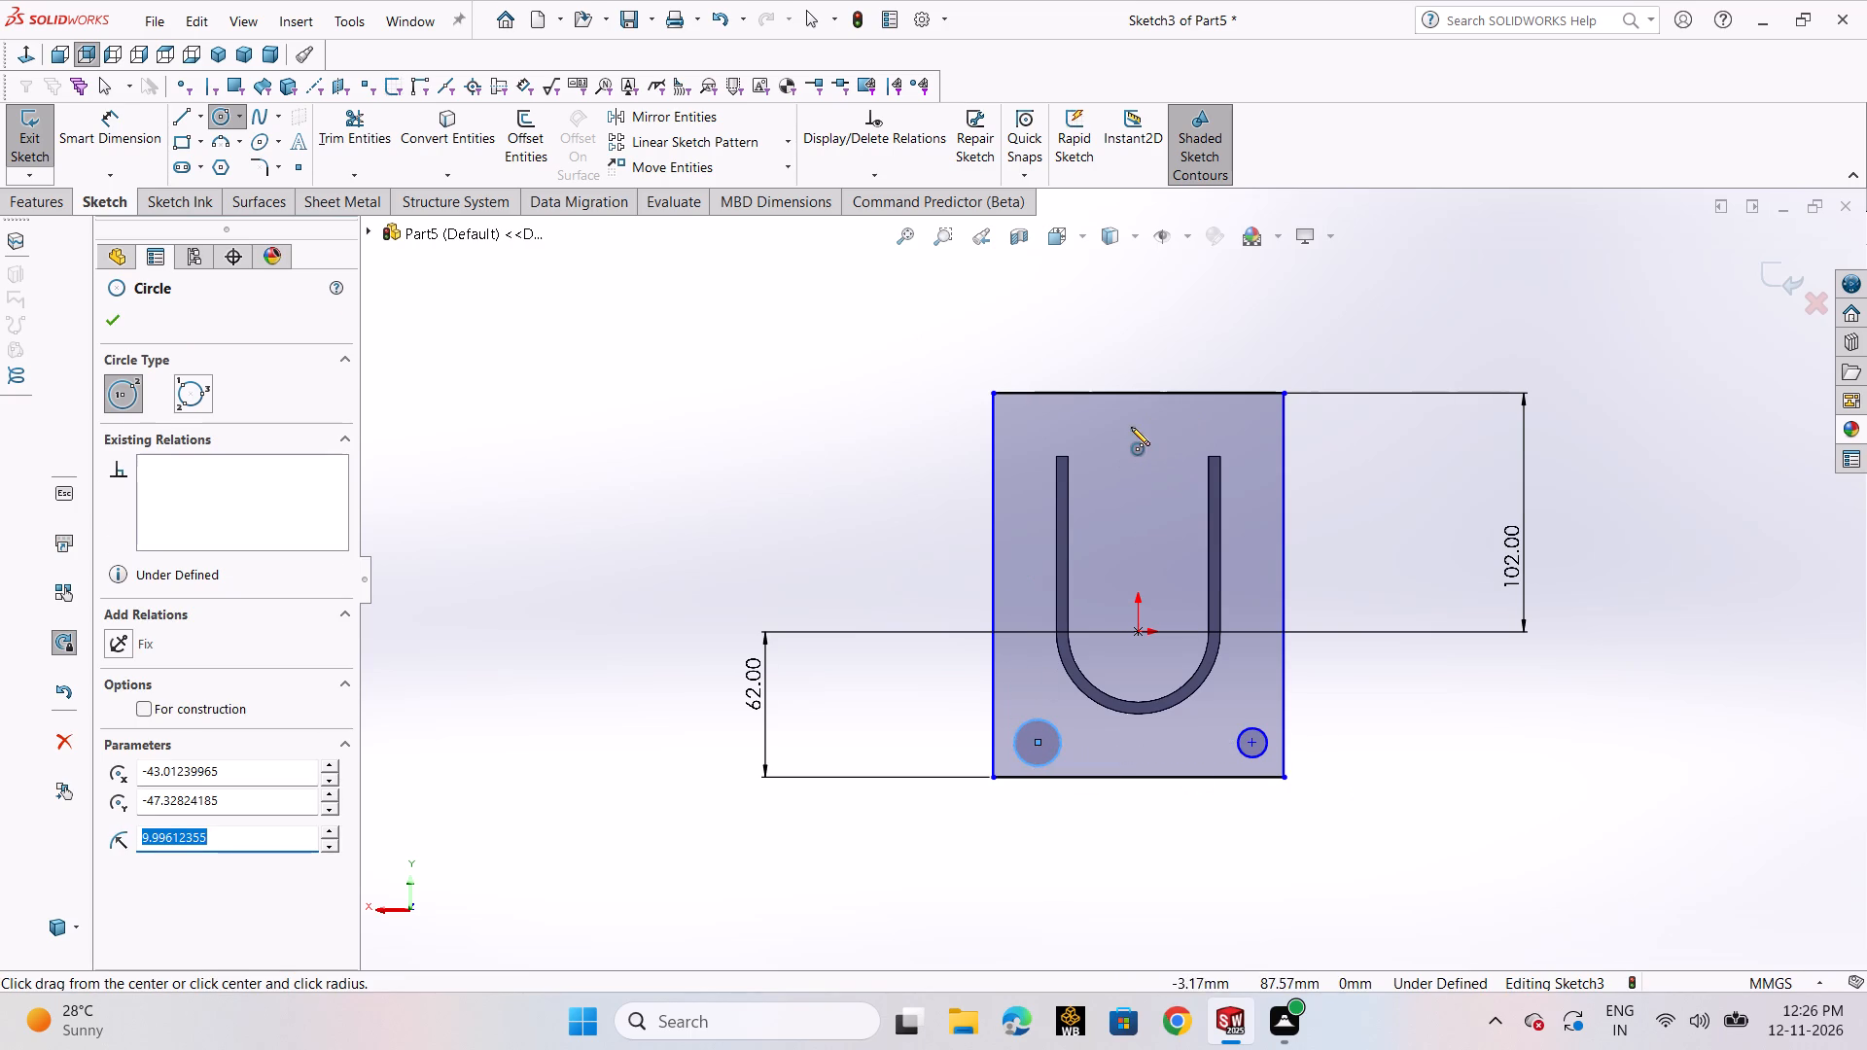
pyautogui.click(1131, 427)
pyautogui.click(1144, 439)
pyautogui.rightClick(1144, 439)
pyautogui.click(1168, 453)
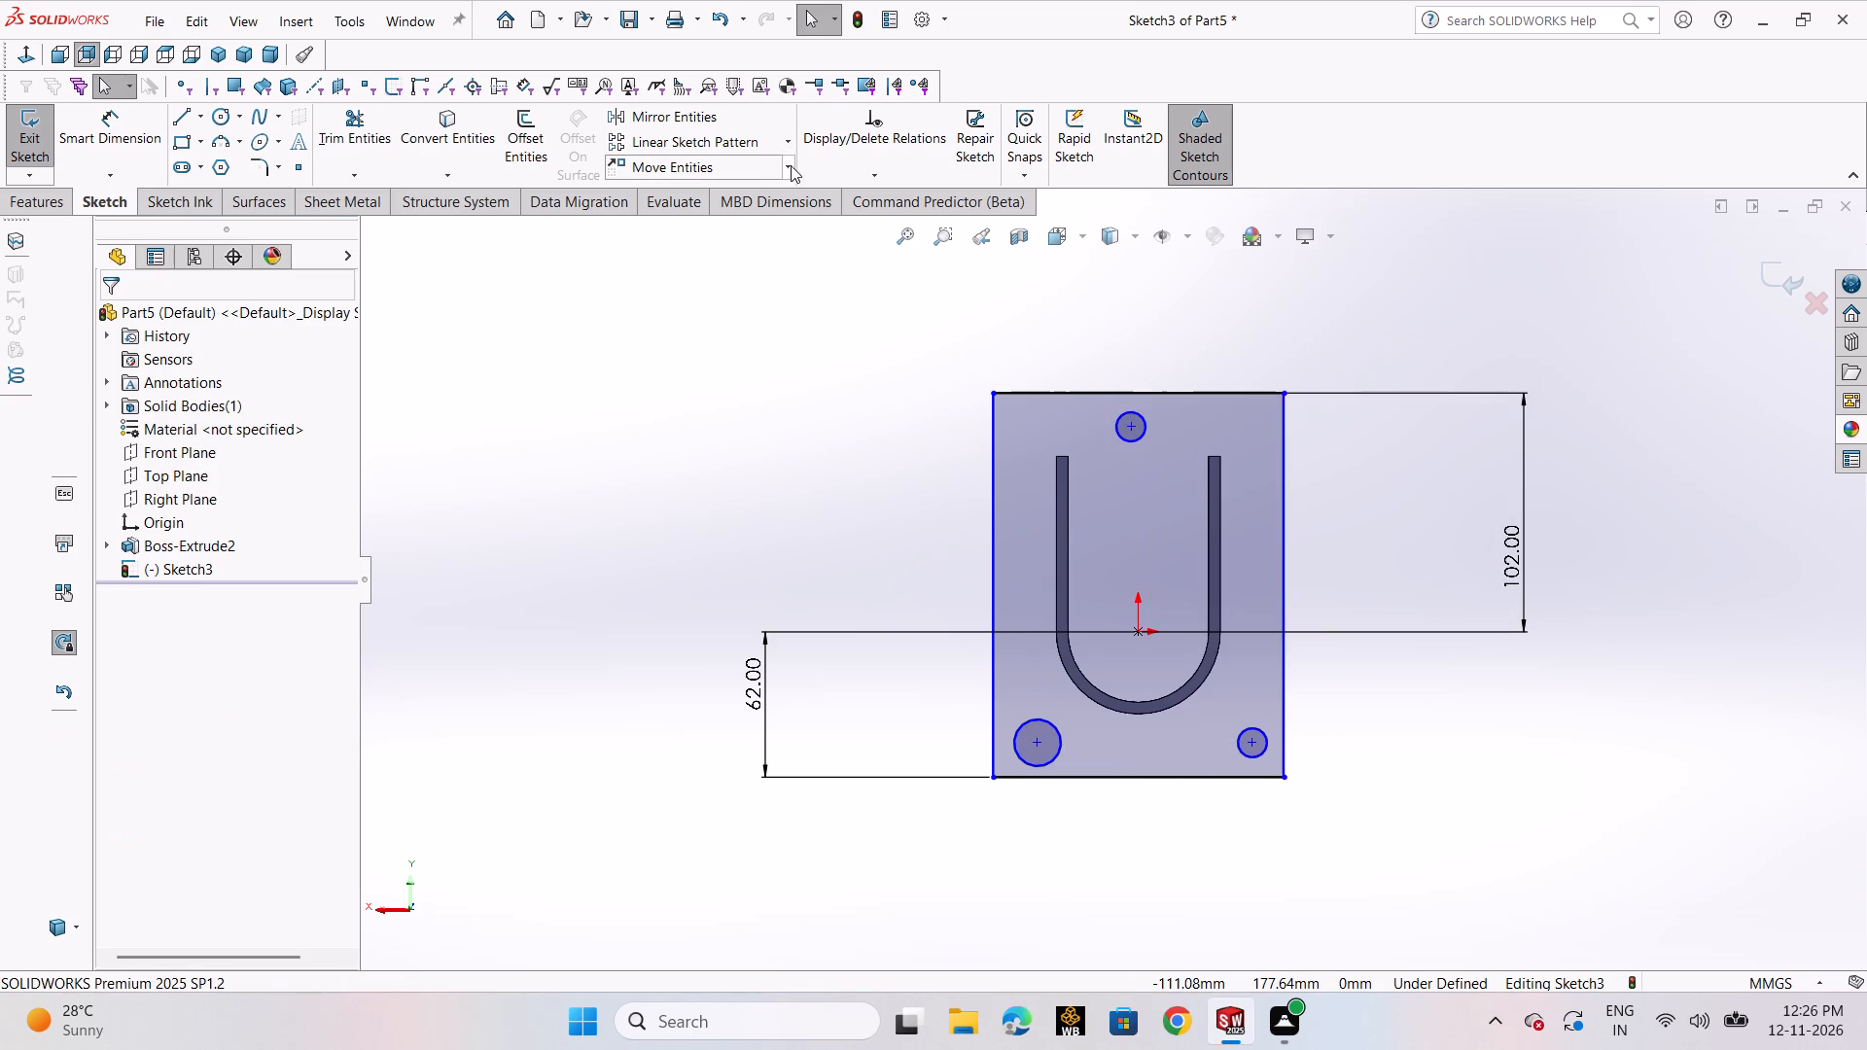
# Add a vertical relation between the top circle's centre and the origin.
pyautogui.click(860, 174)
pyautogui.click(887, 218)
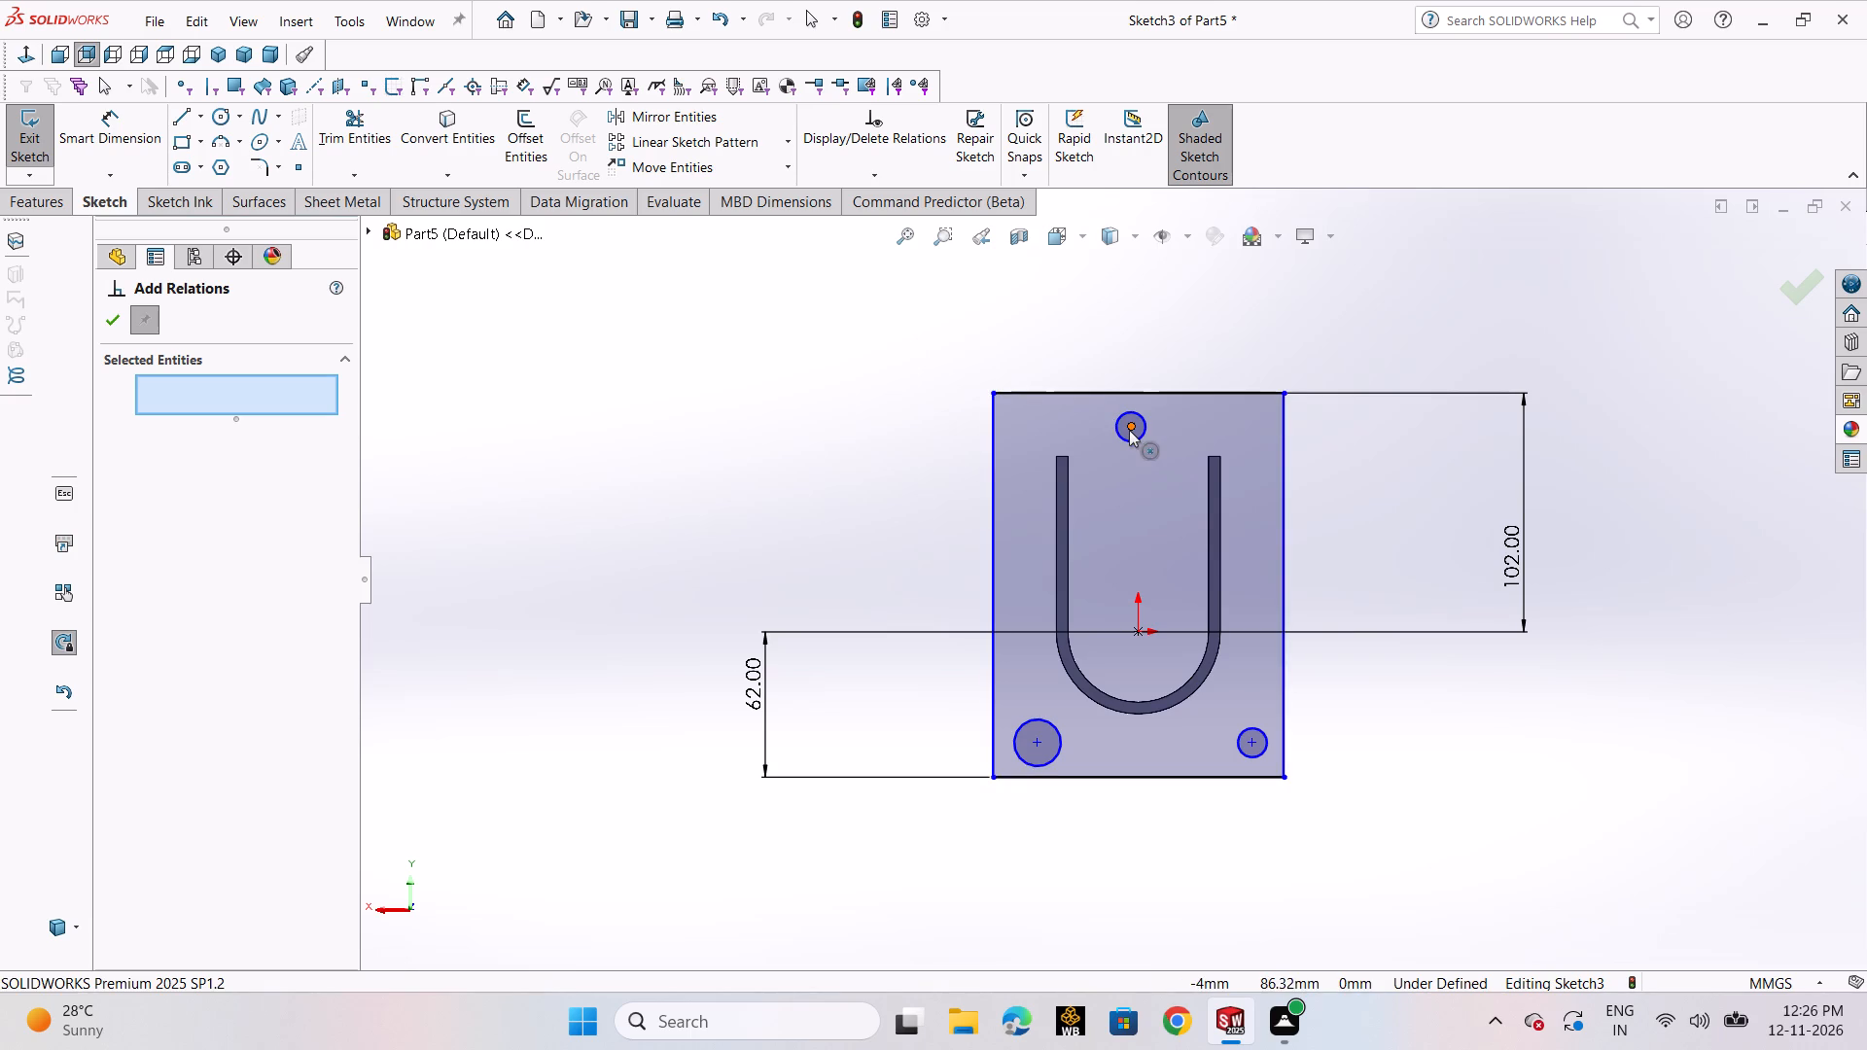
pyautogui.click(1129, 430)
pyautogui.click(1133, 631)
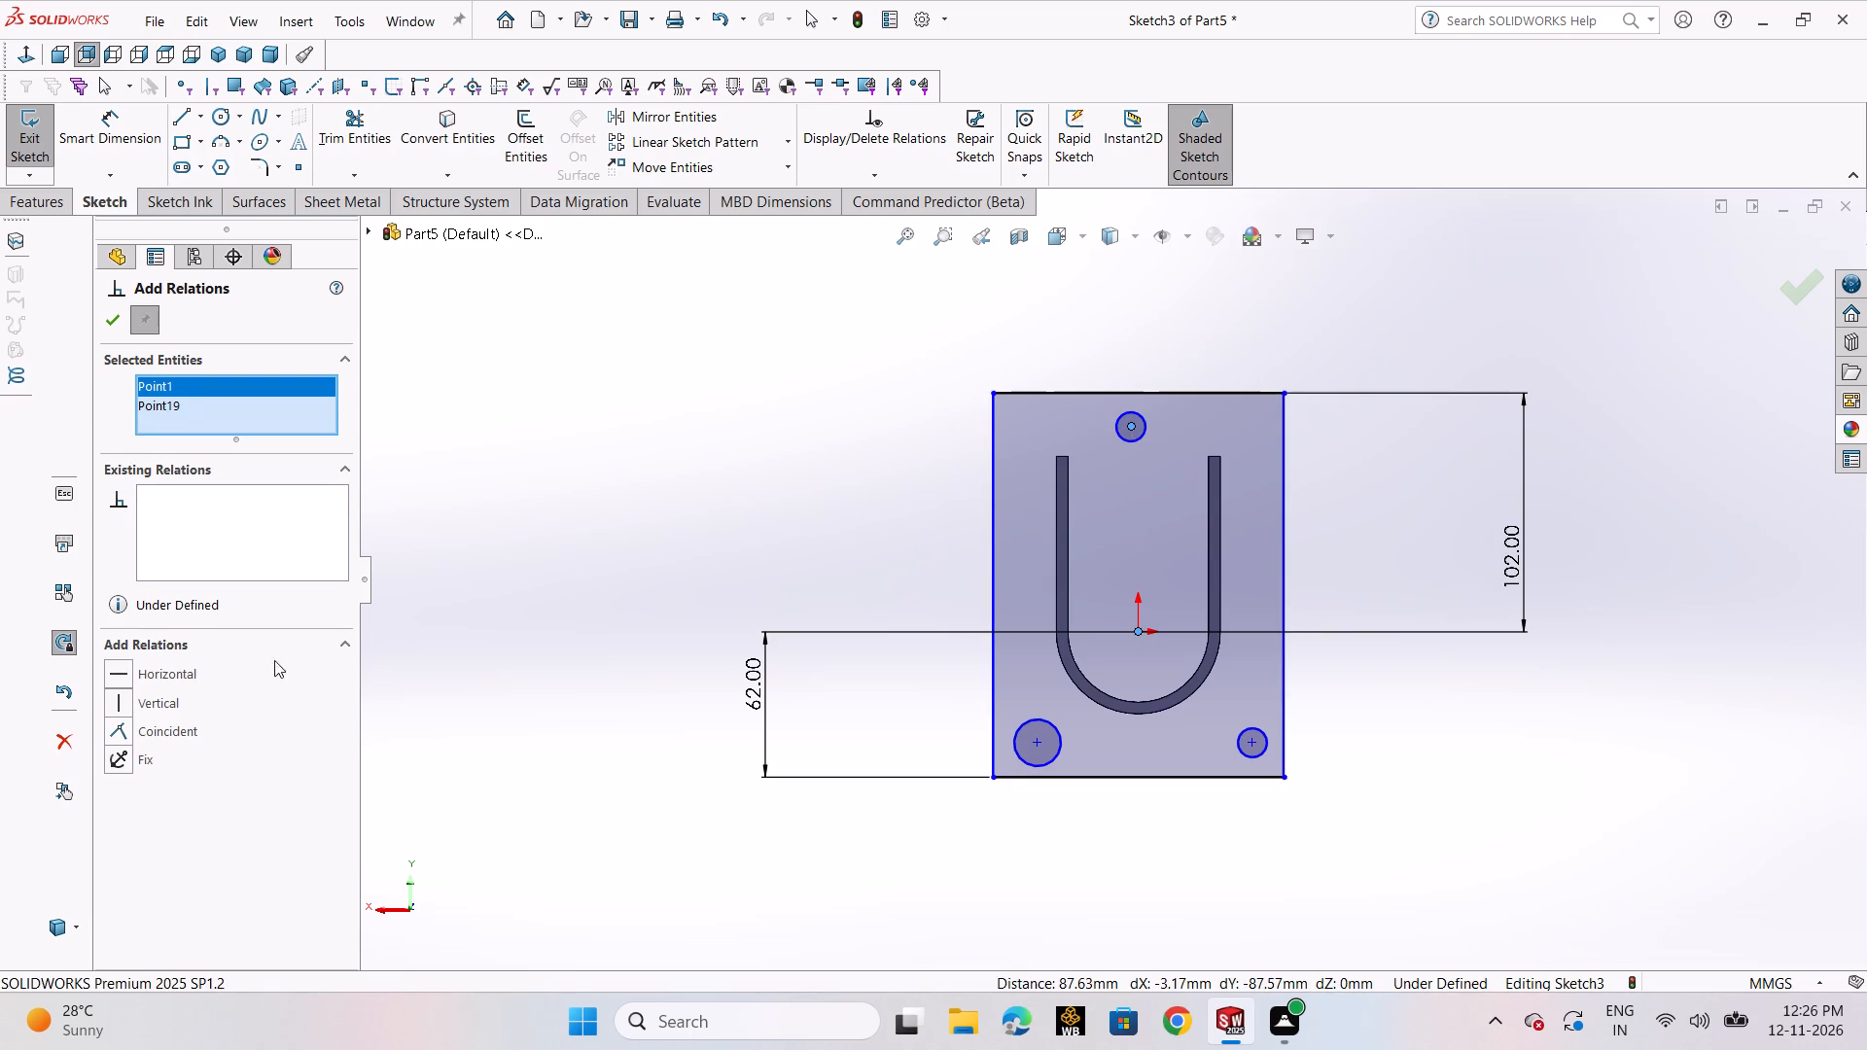
pyautogui.click(145, 705)
pyautogui.click(118, 325)
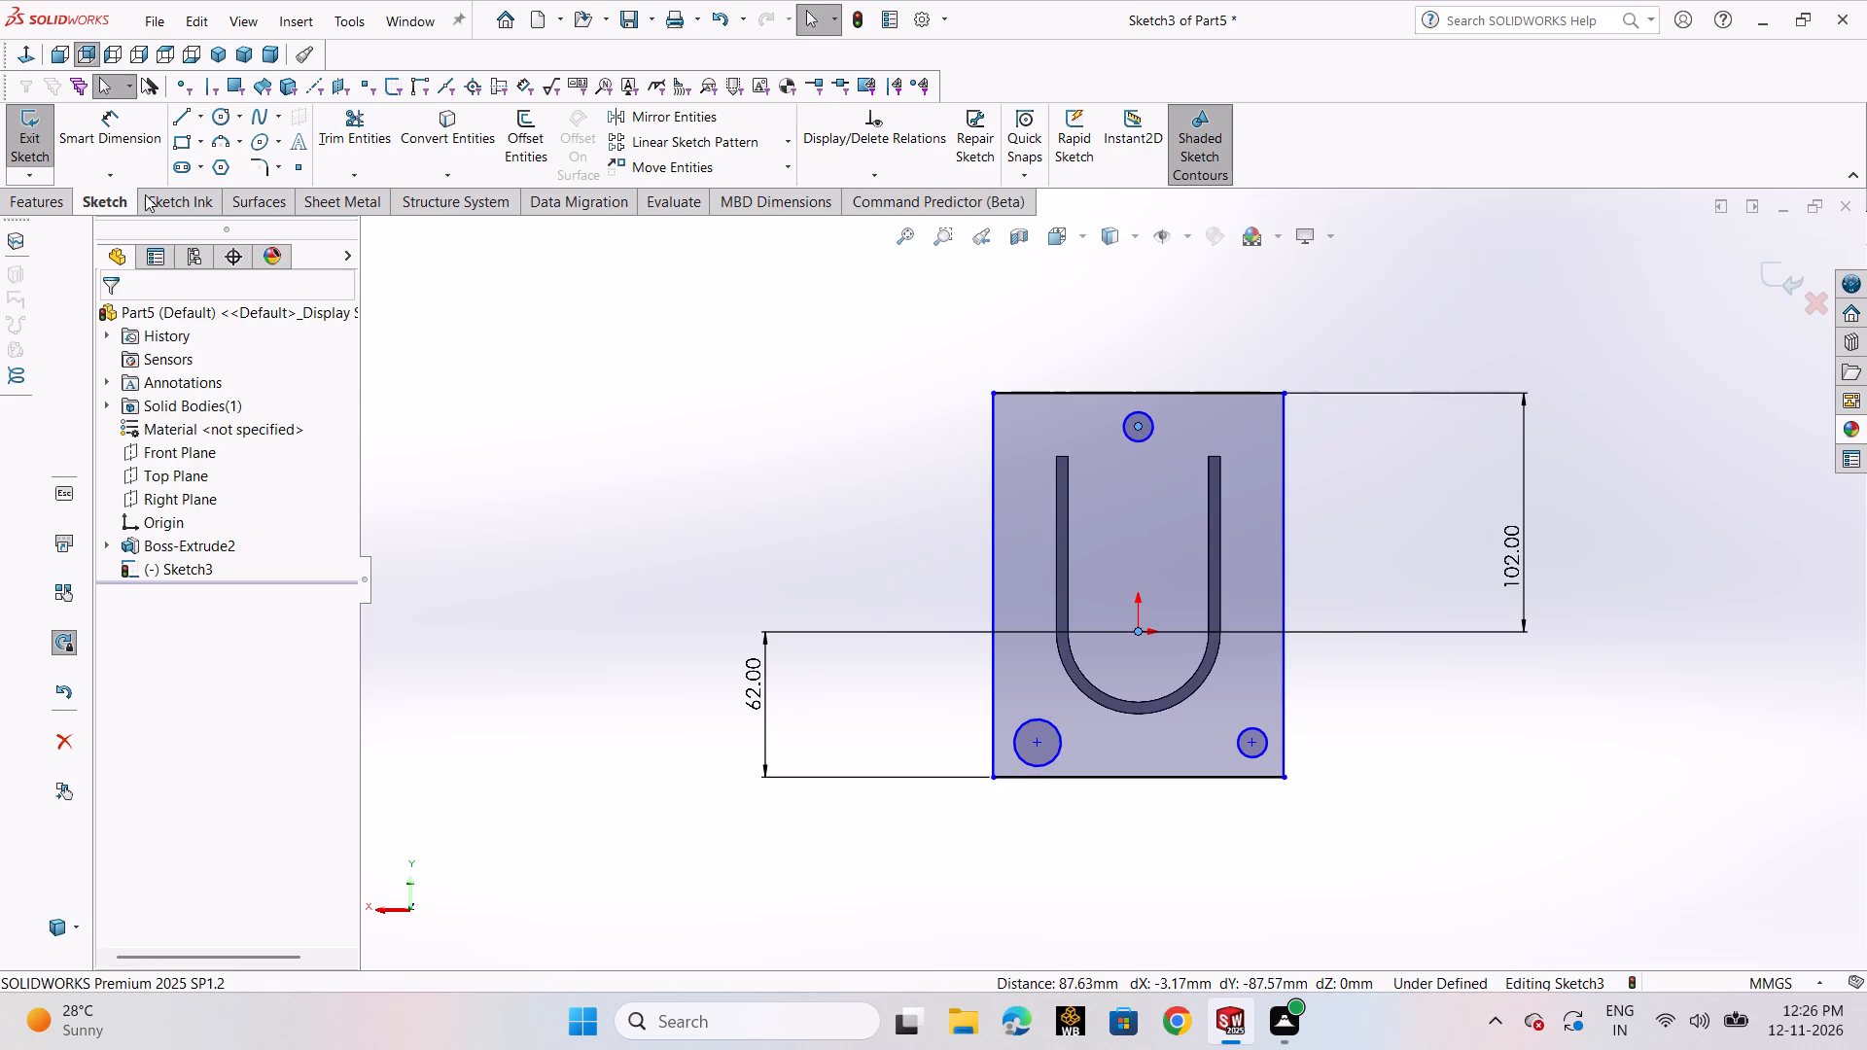
# Dimension the top circle's centre 15 mm from the plate's top edge.
pyautogui.click(130, 144)
pyautogui.click(1141, 429)
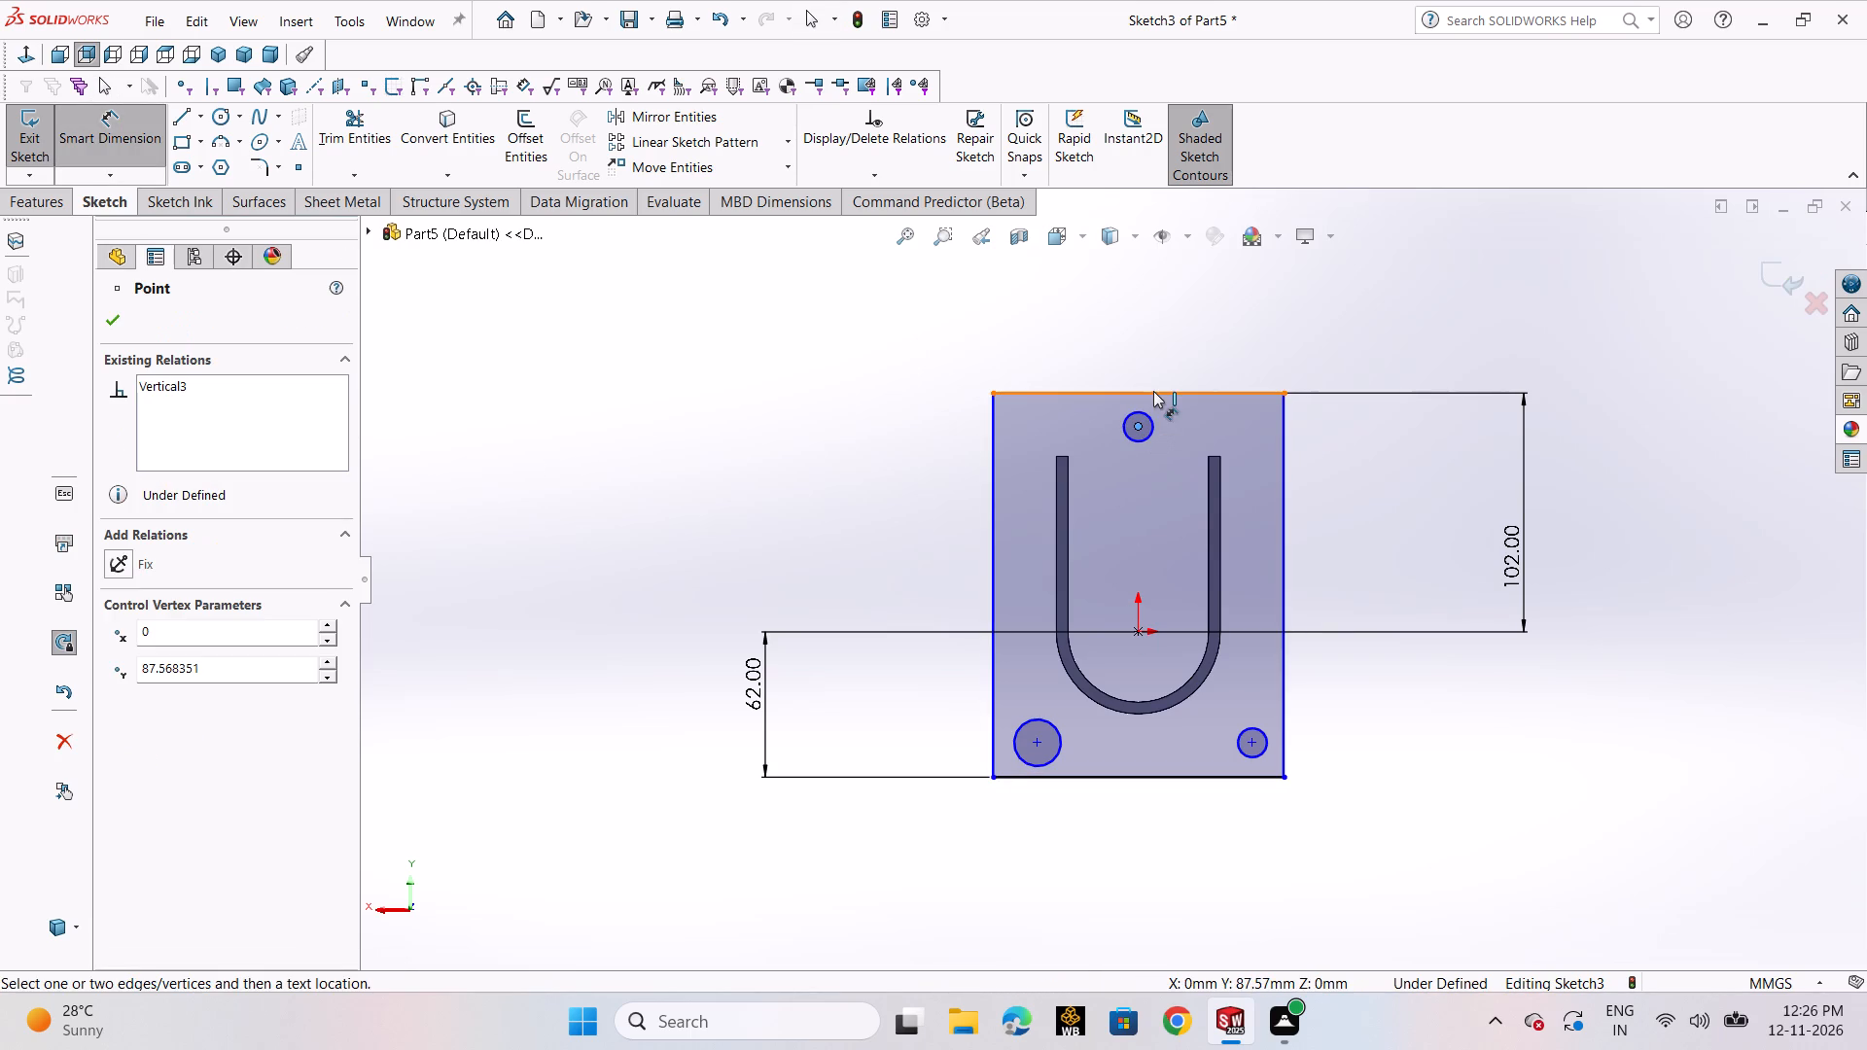
pyautogui.click(1154, 389)
pyautogui.click(870, 420)
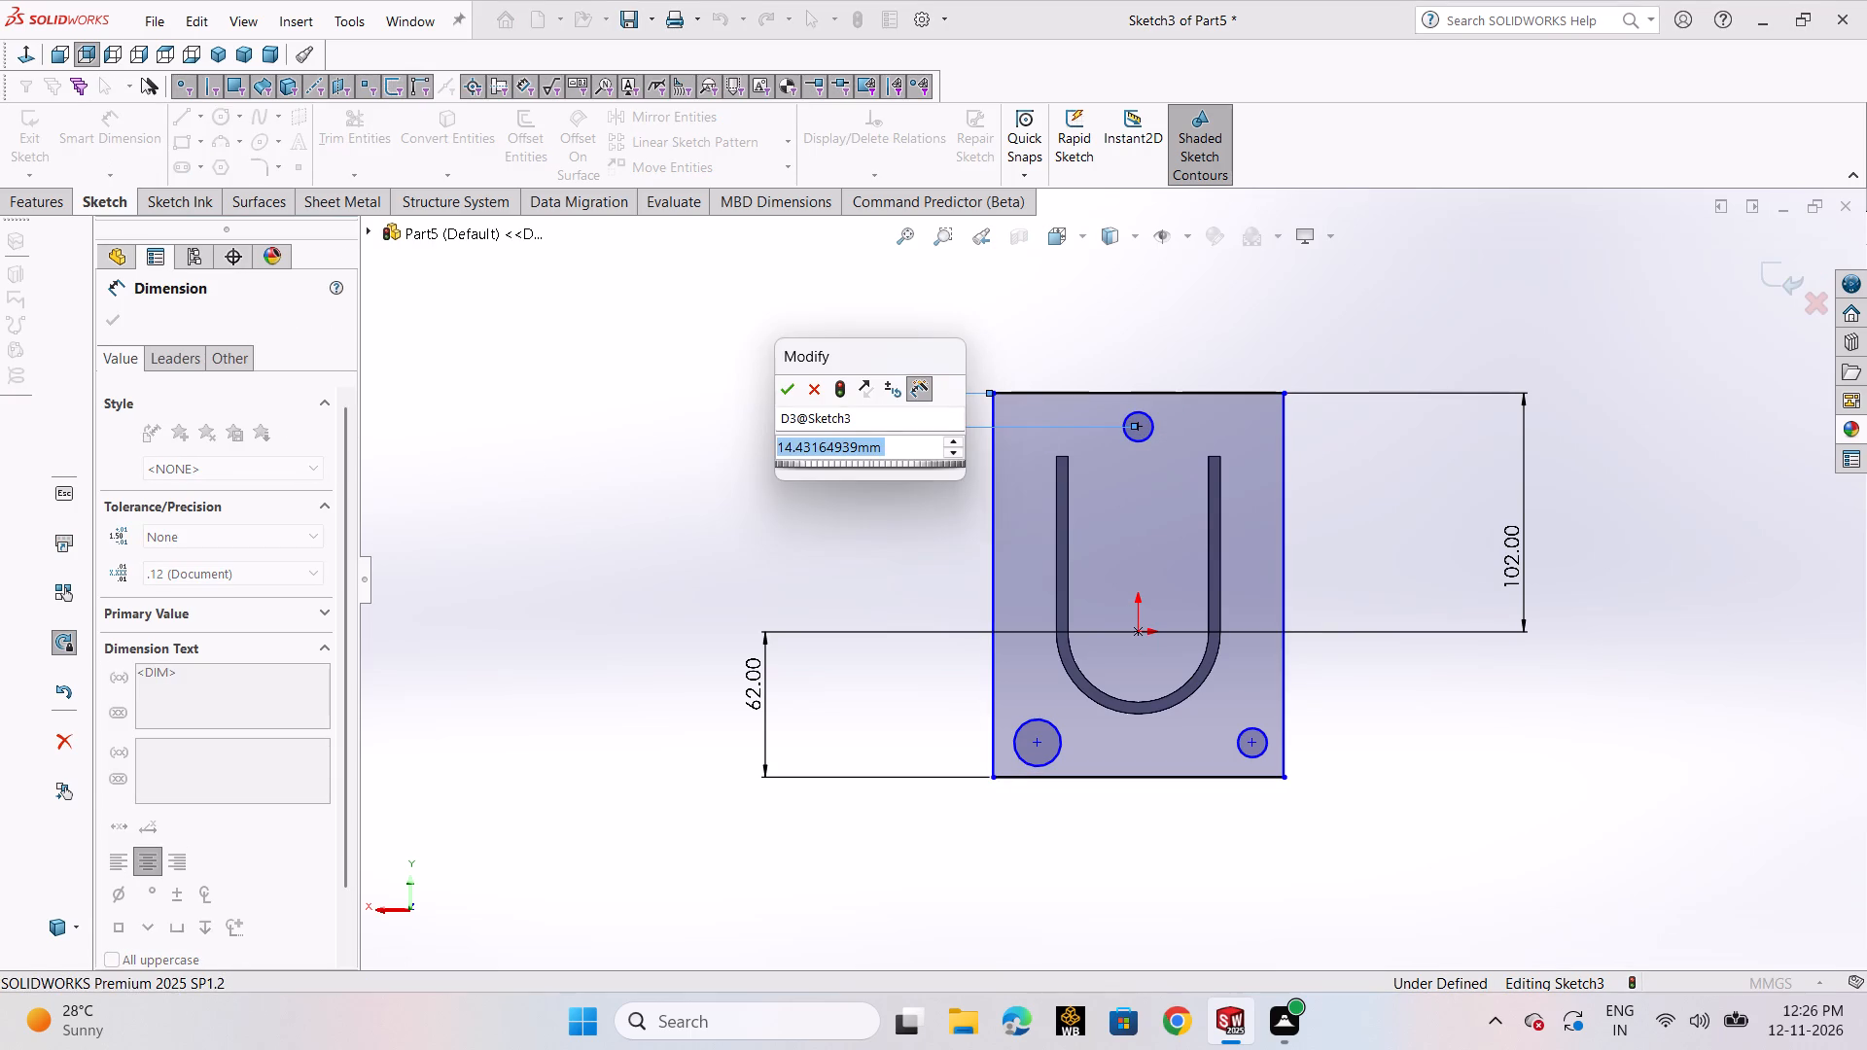
pyautogui.write('15')
pyautogui.press('Return')
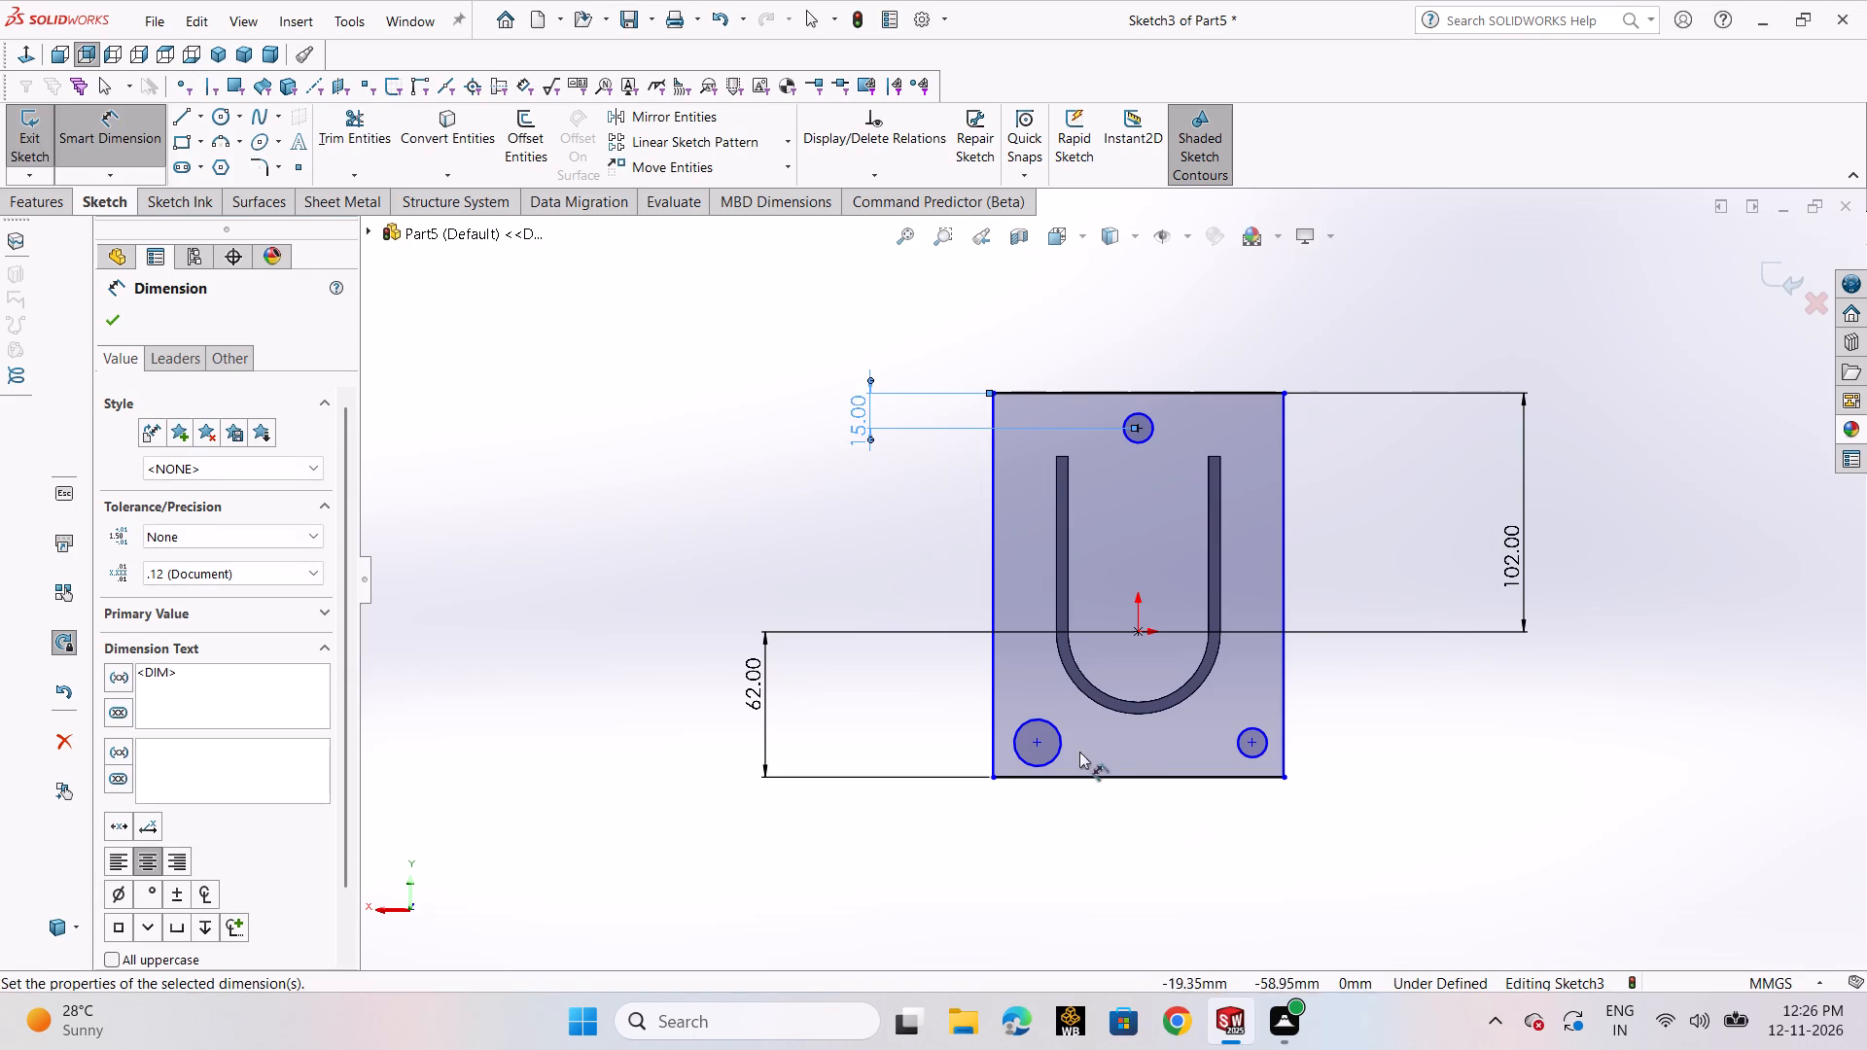
# Dimension the bottom-left circle's centre 15 mm from the plate's left edge.
pyautogui.click(1039, 744)
pyautogui.click(993, 735)
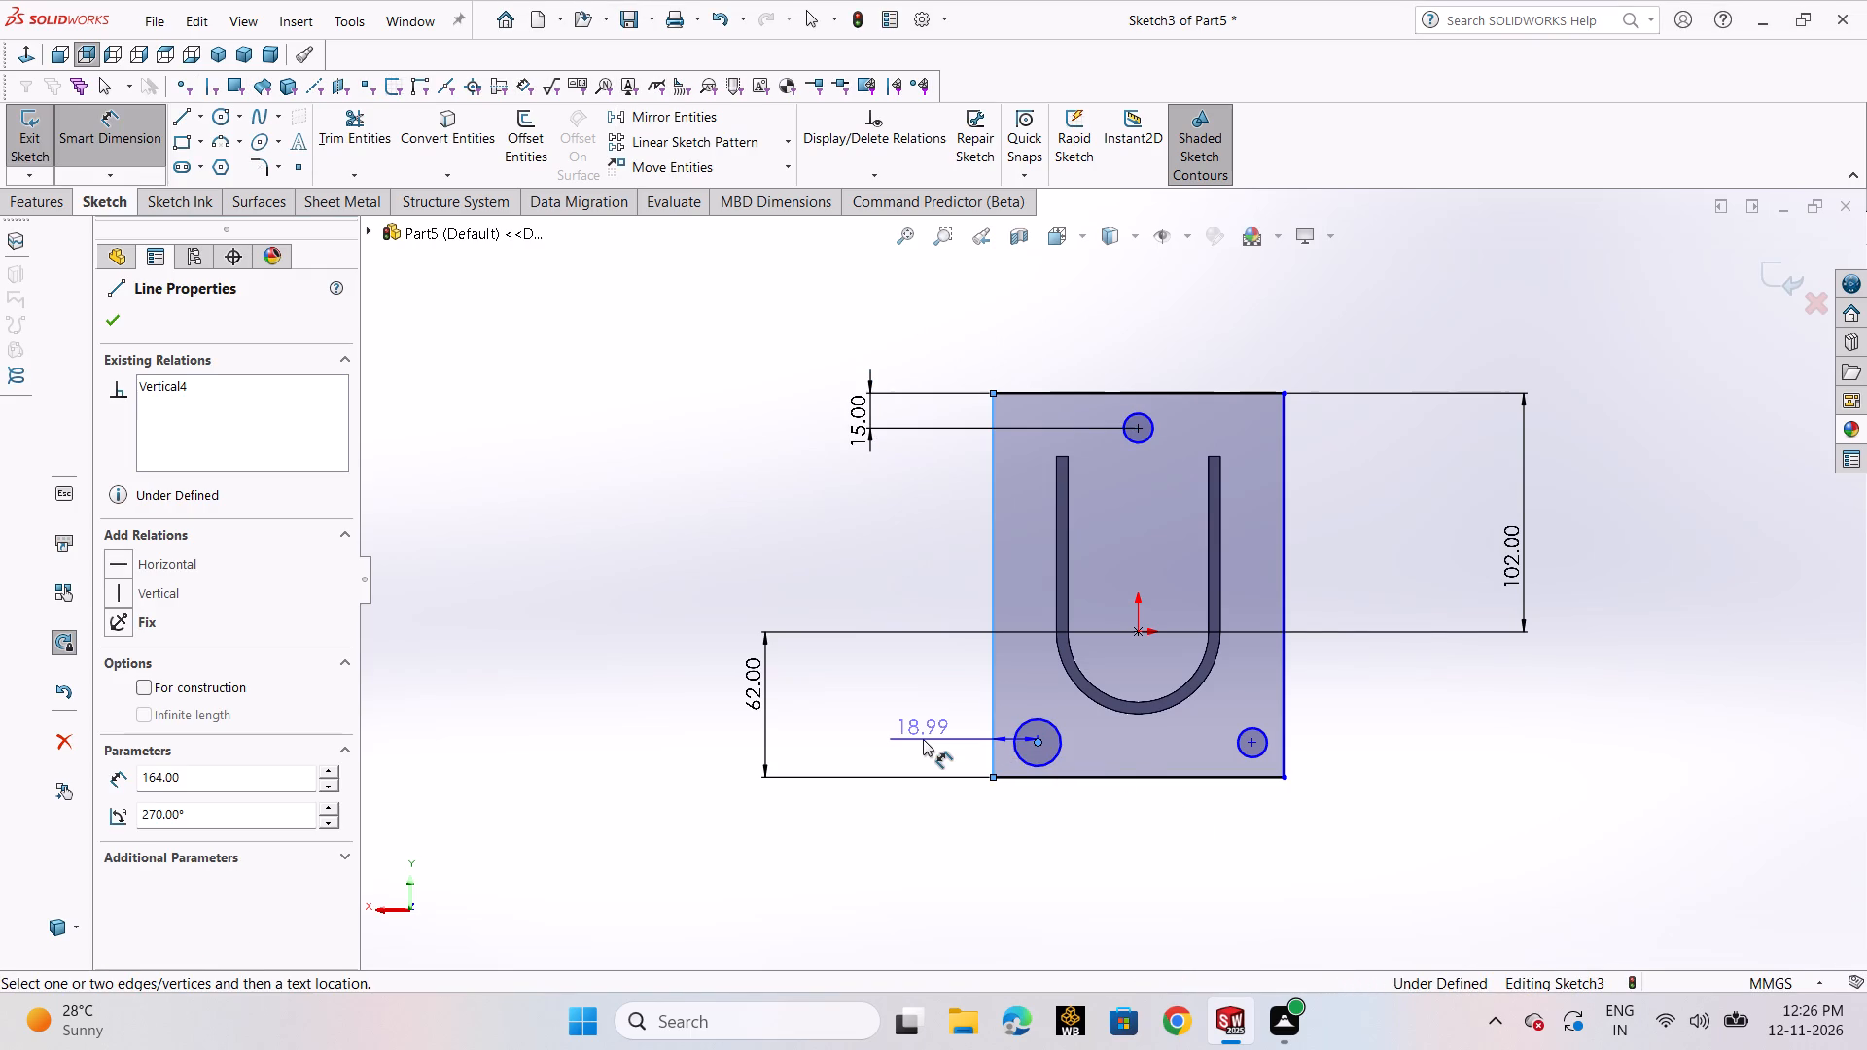
pyautogui.click(923, 739)
pyautogui.press('1')
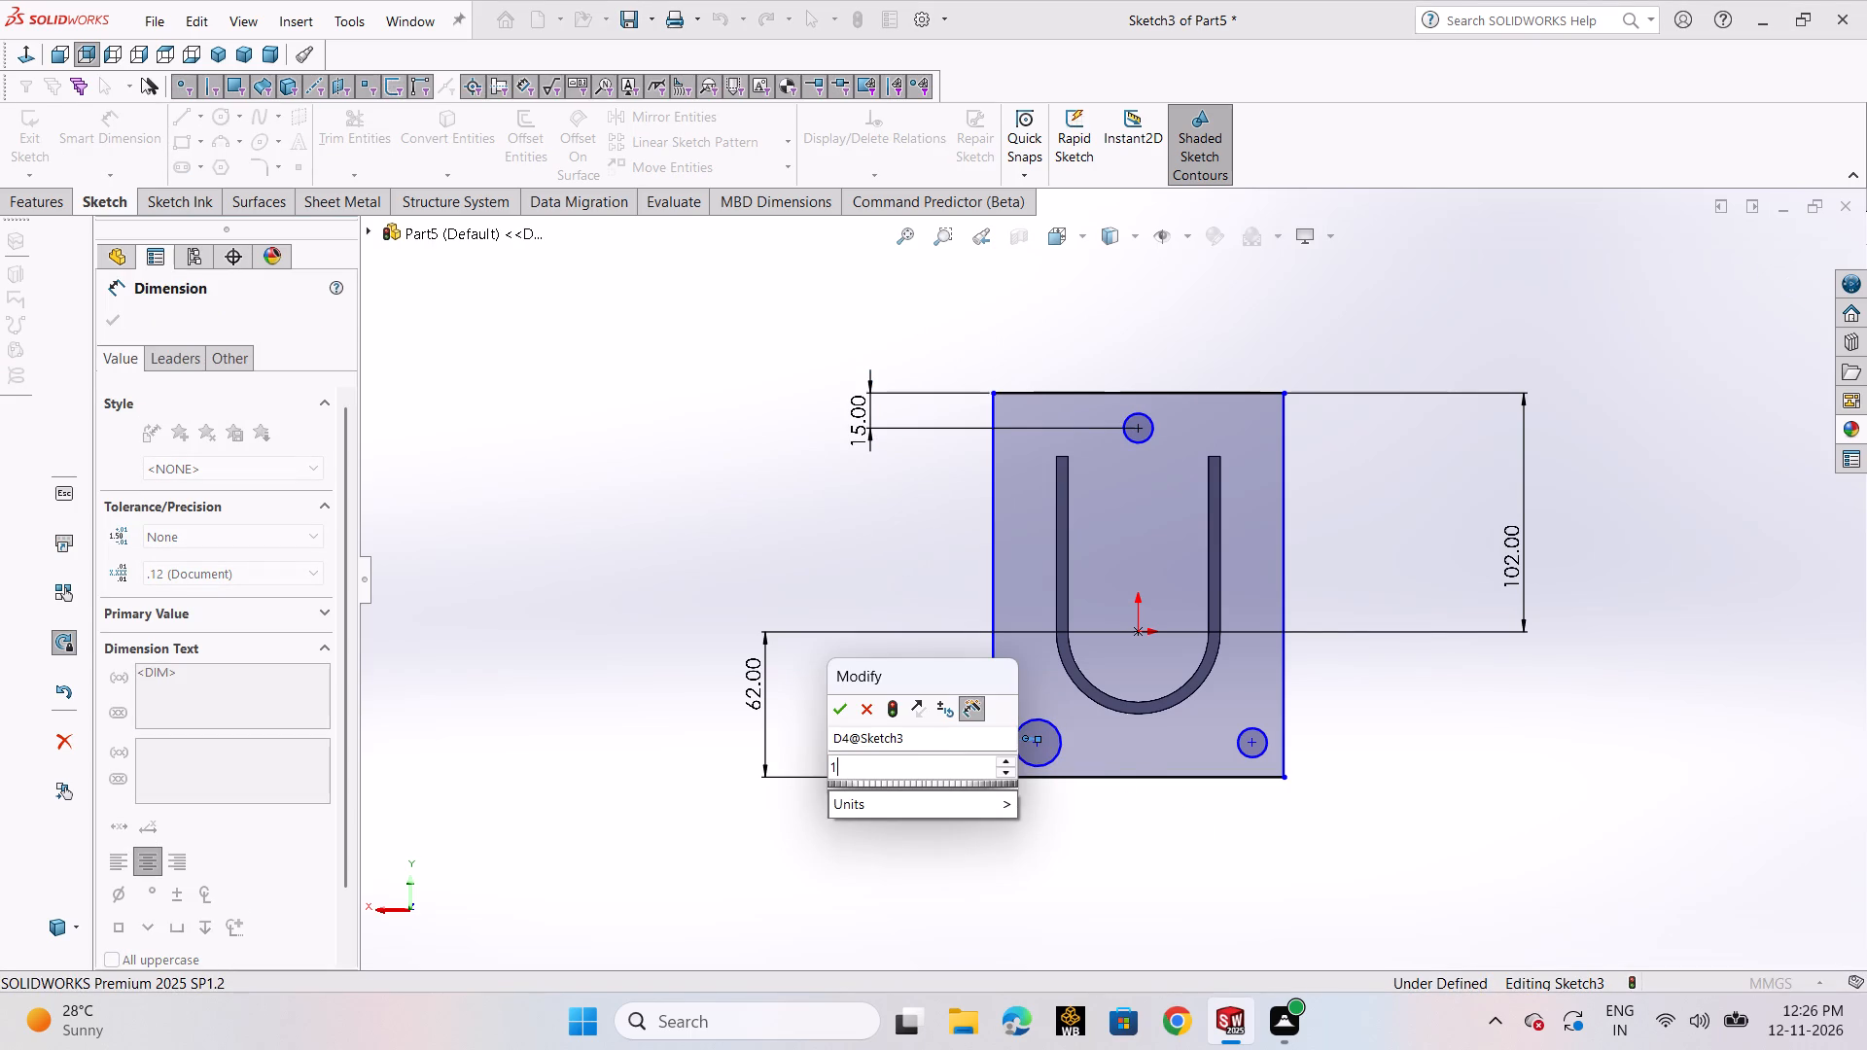
pyautogui.press('5')
pyautogui.press('Return')
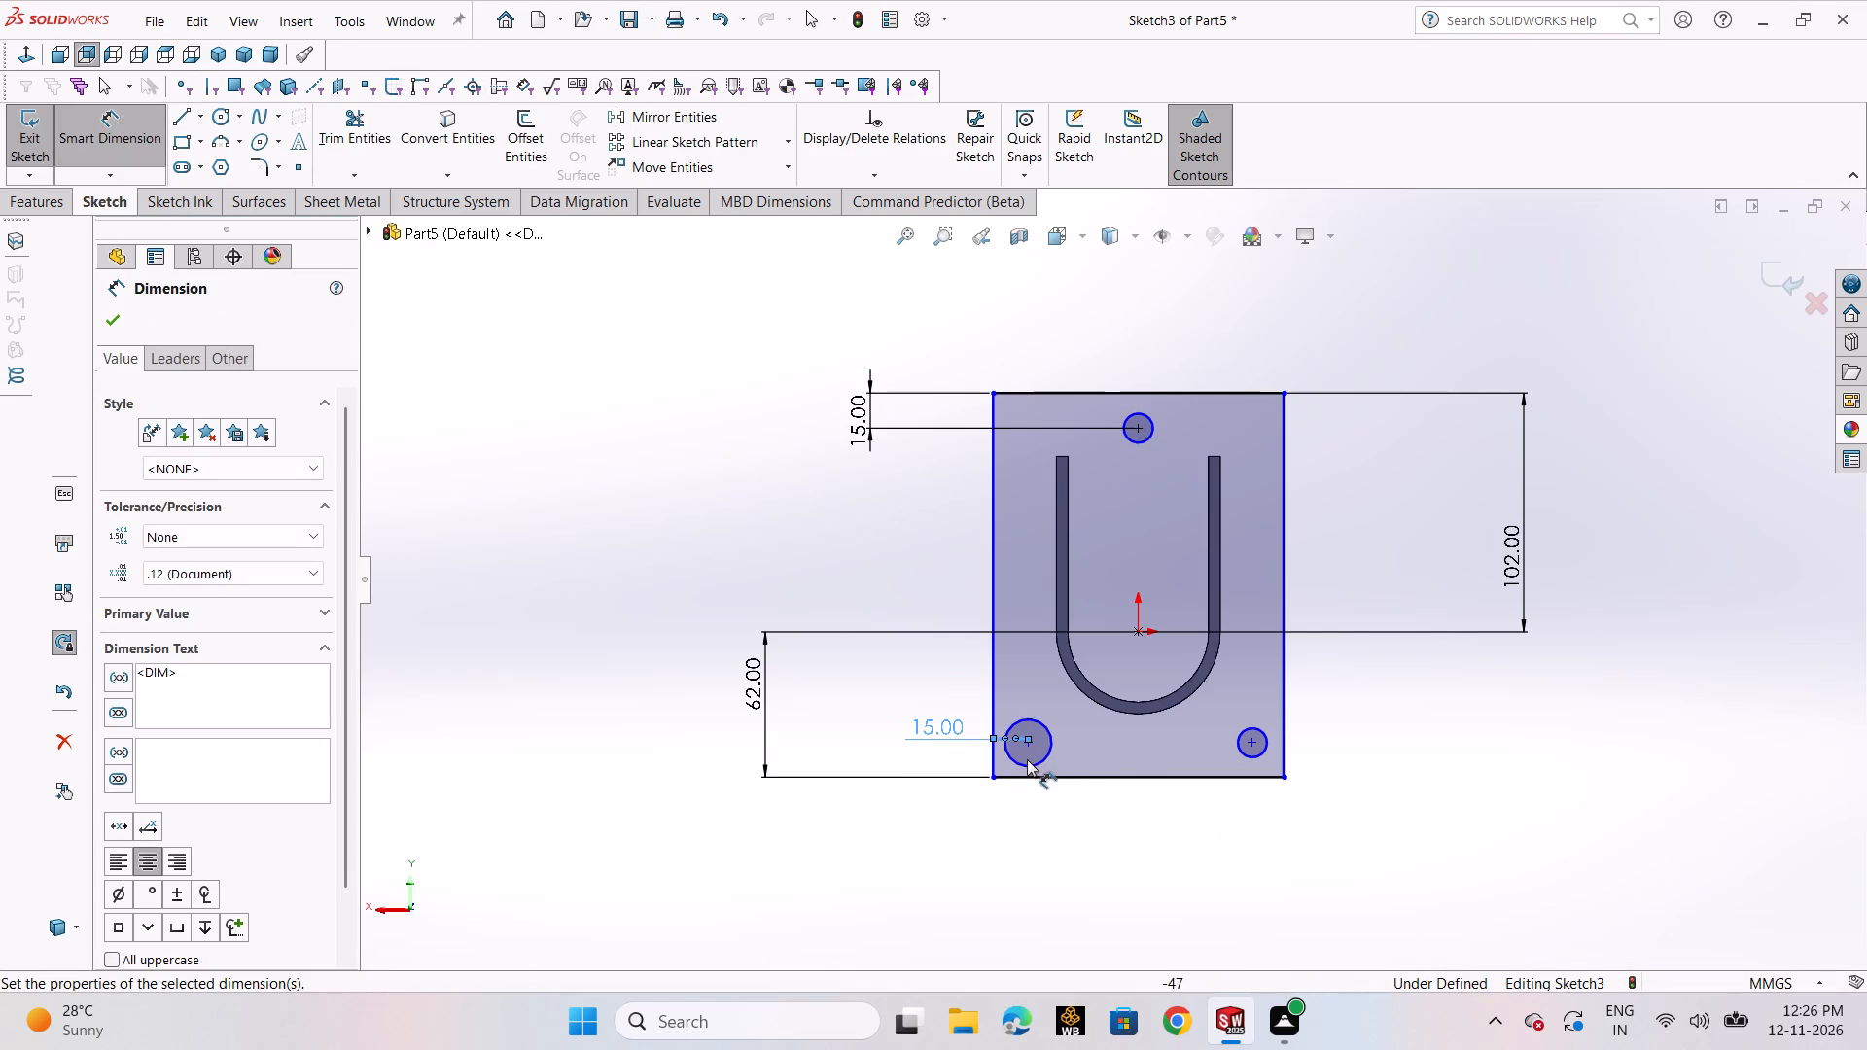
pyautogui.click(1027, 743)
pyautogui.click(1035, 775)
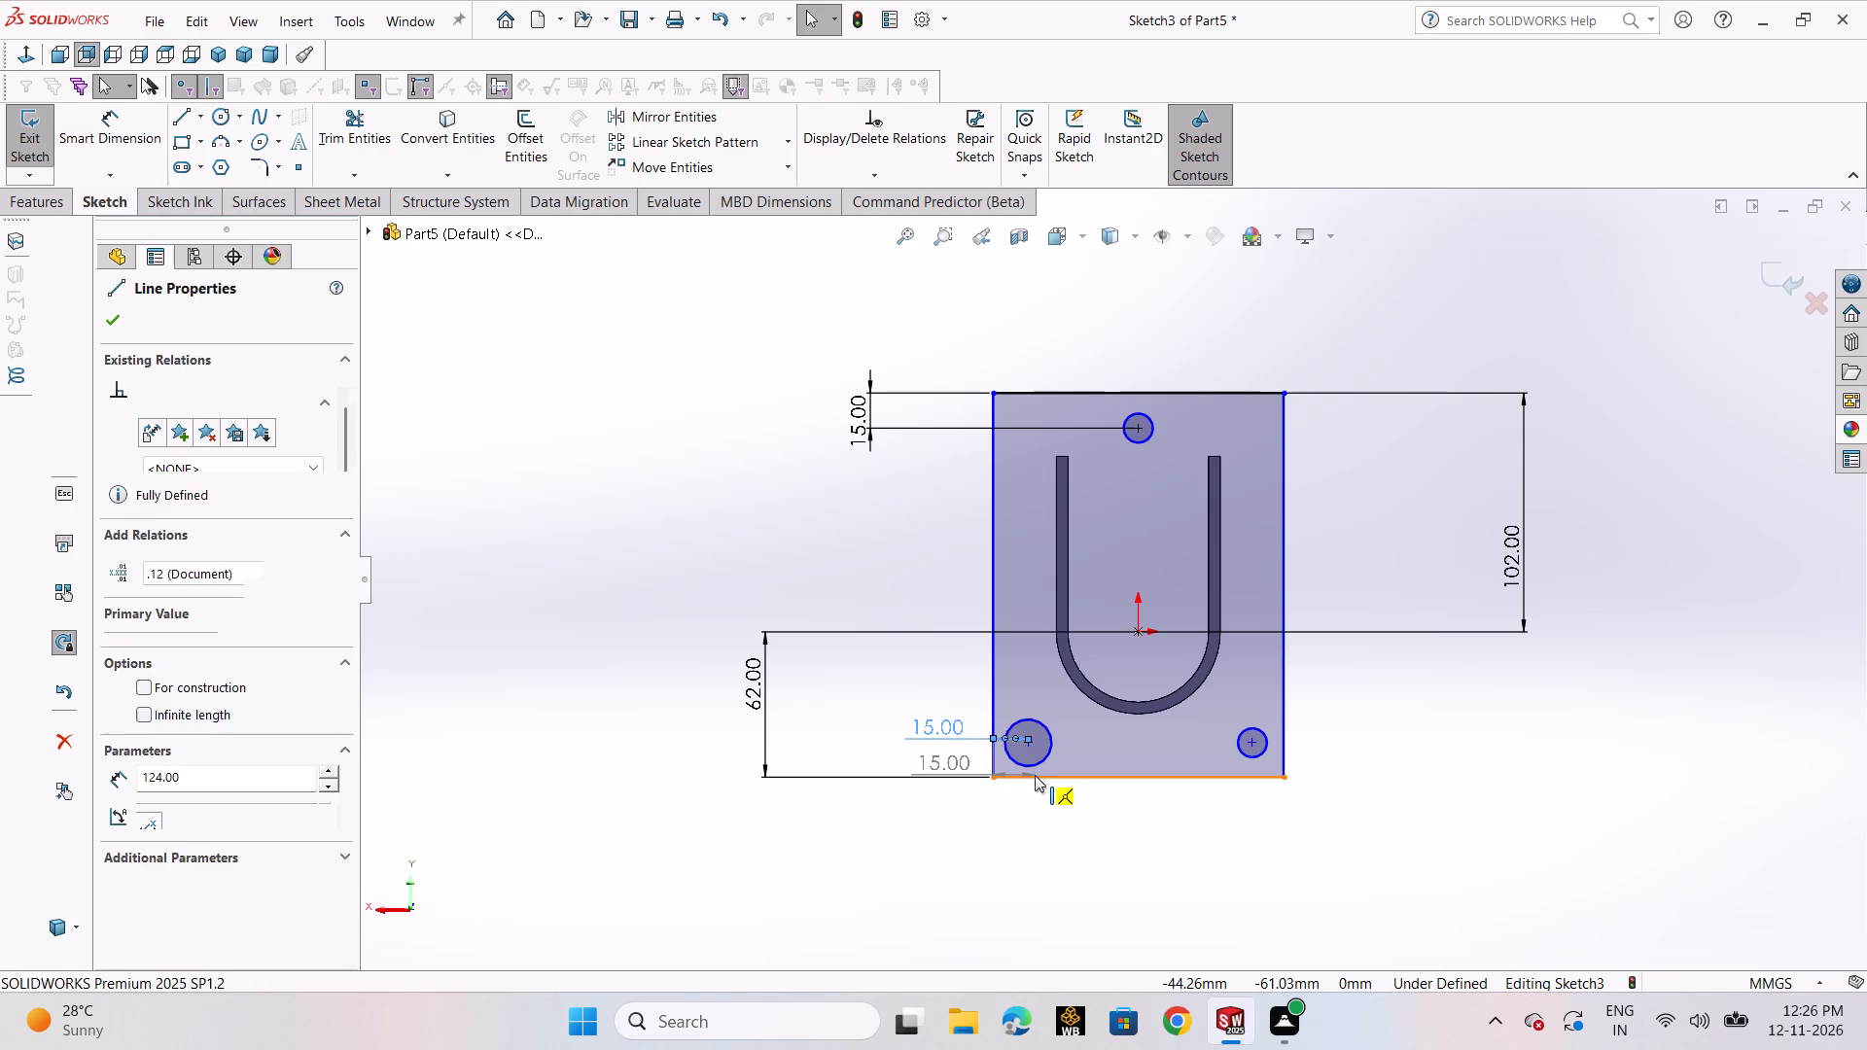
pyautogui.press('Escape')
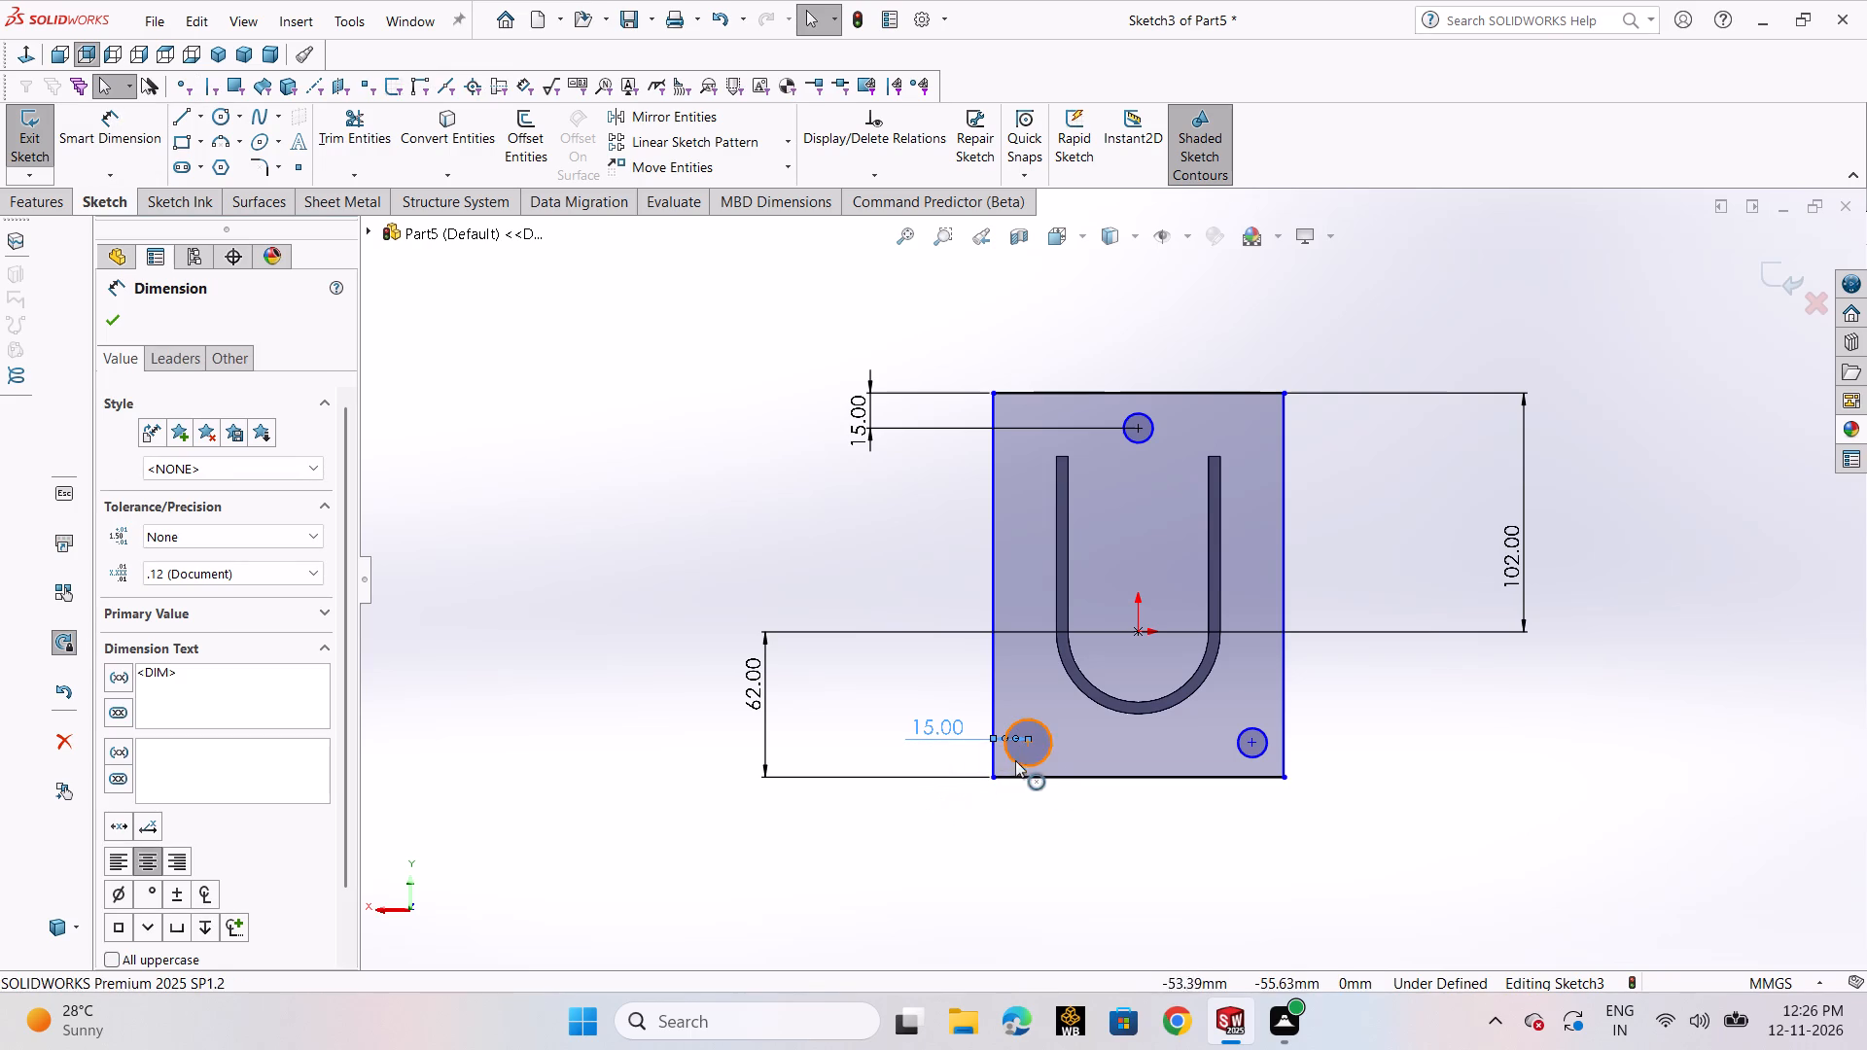
# Dimension the bottom-left circle's centre 15 mm from the plate's bottom edge.
pyautogui.click(137, 147)
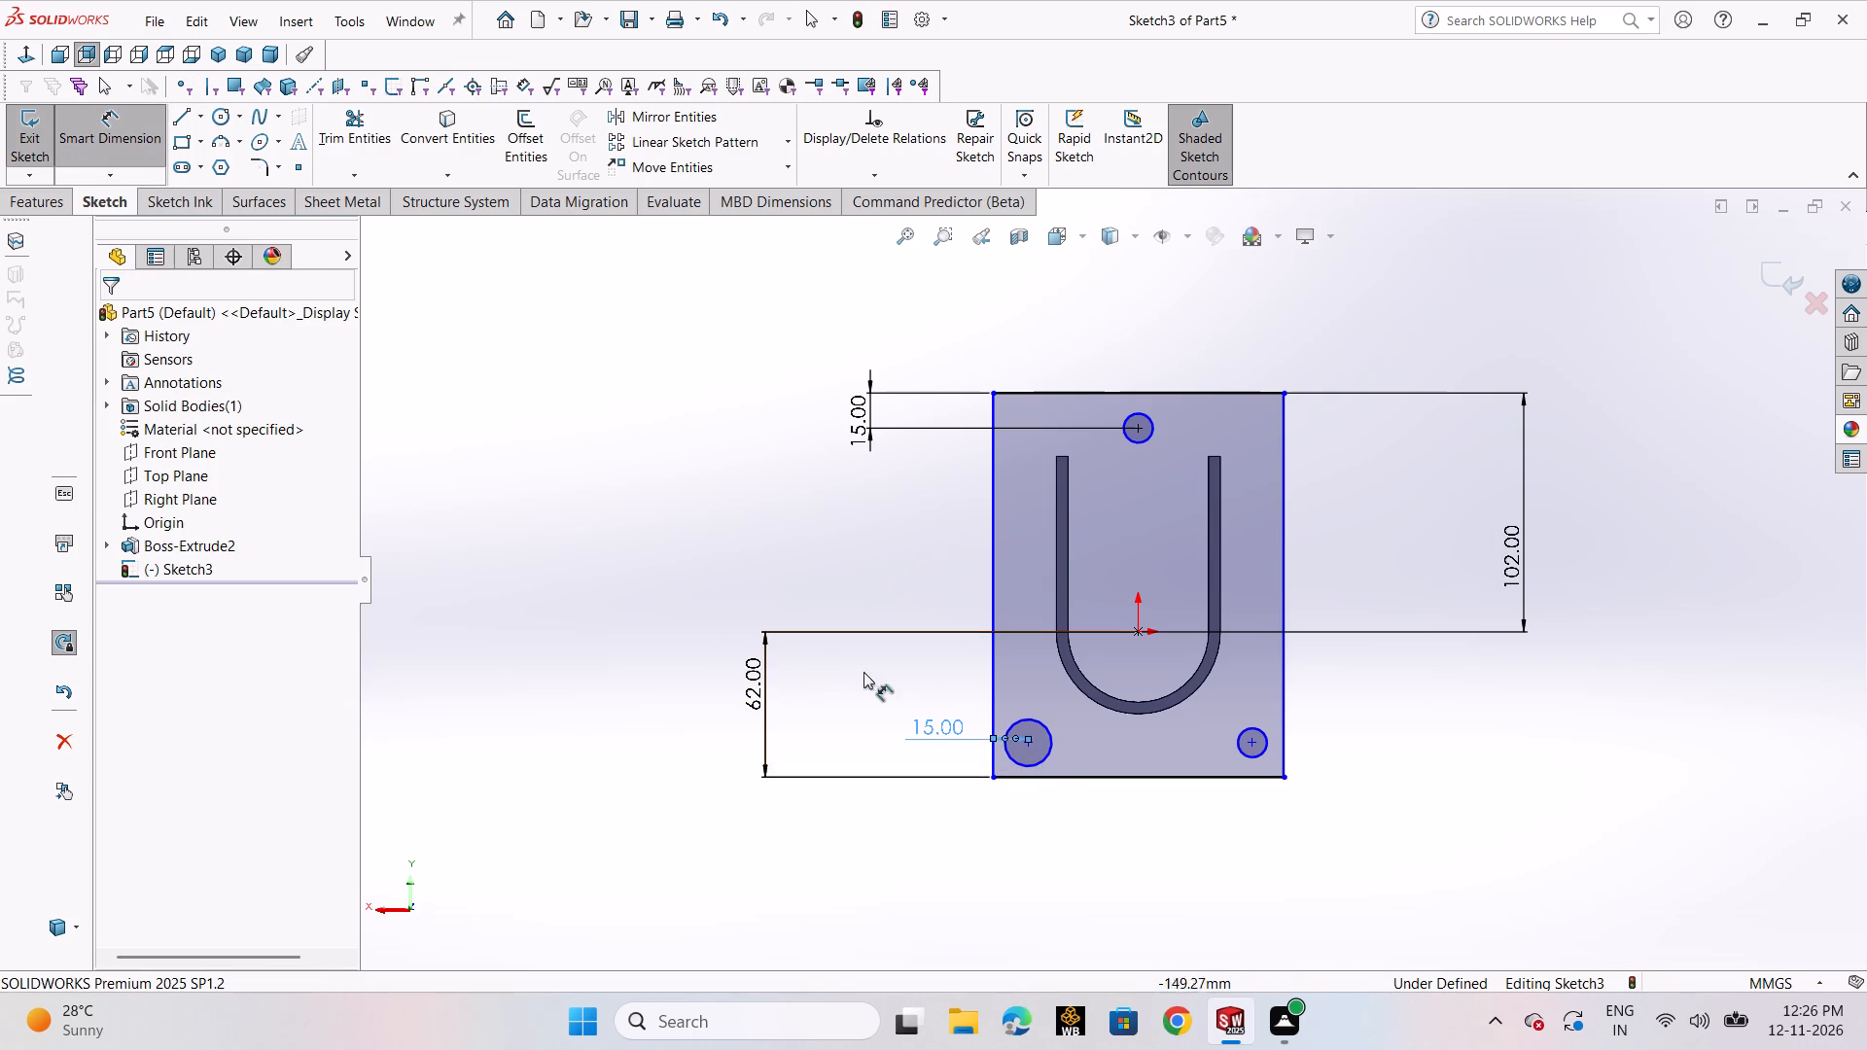
pyautogui.click(1028, 746)
pyautogui.click(1039, 777)
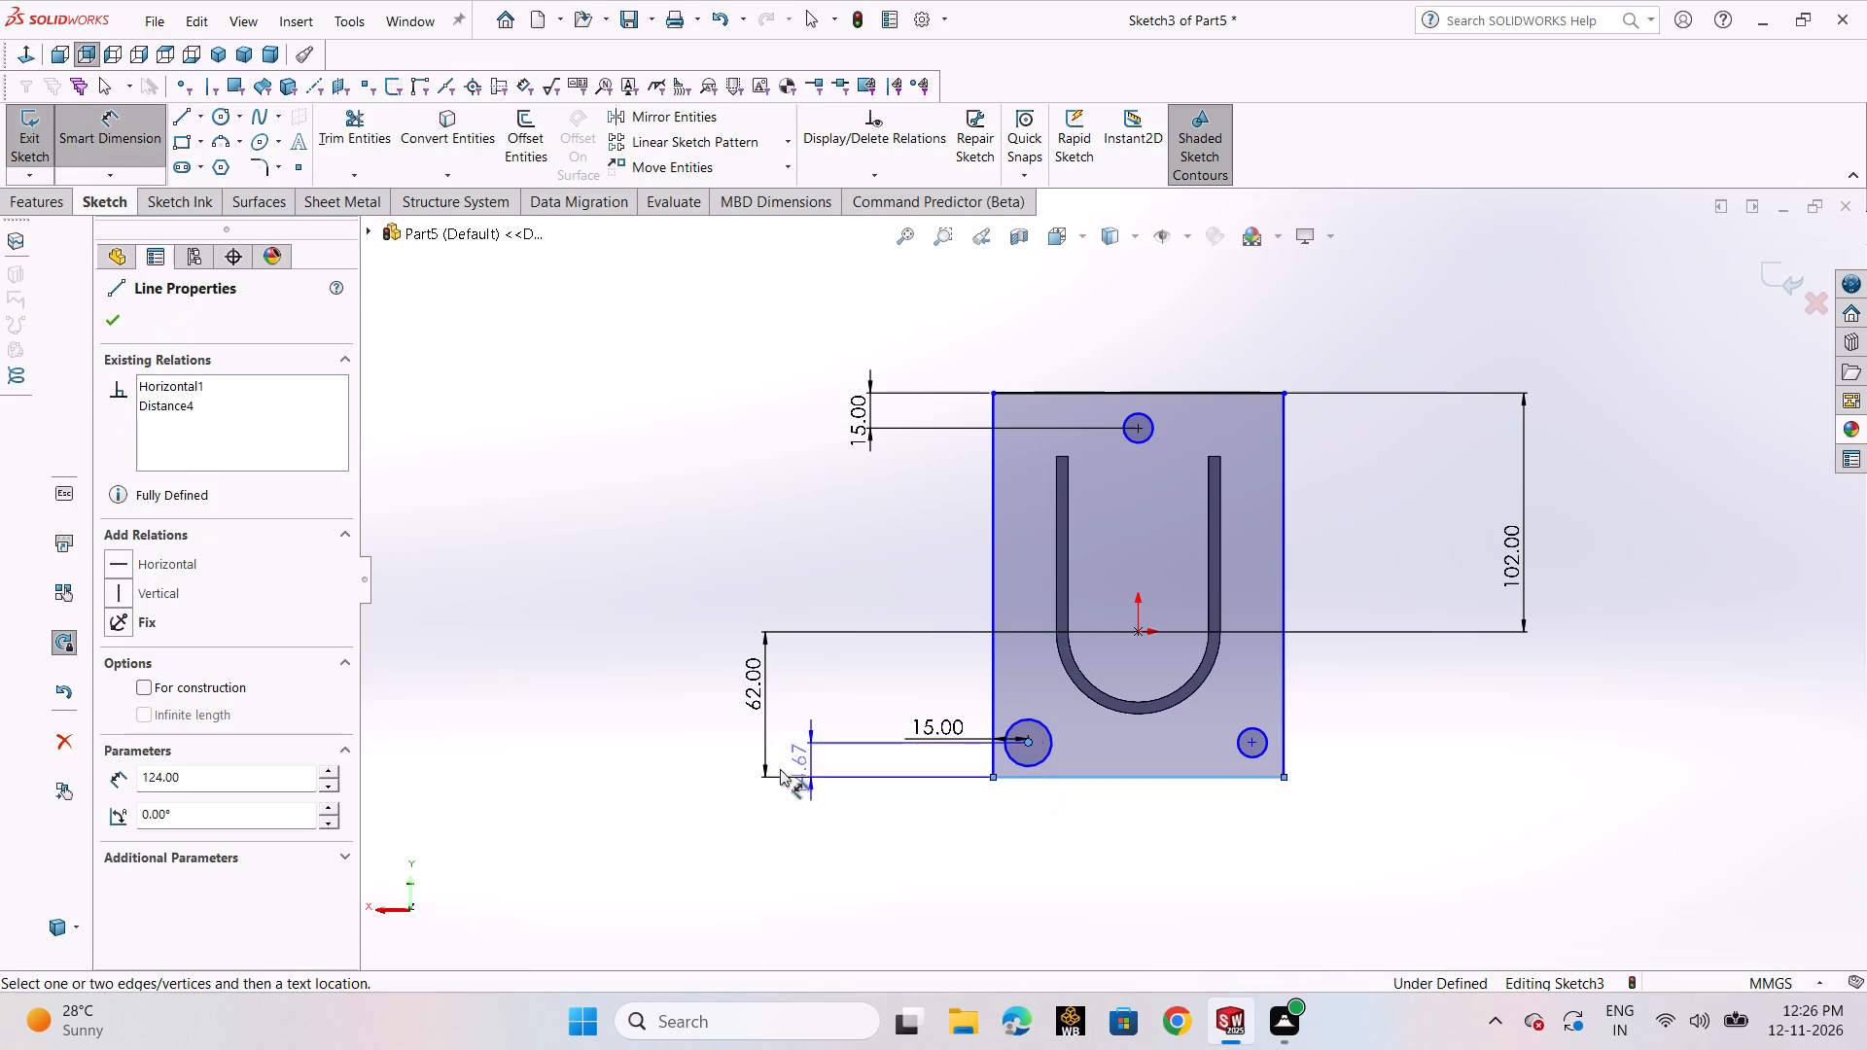
pyautogui.click(667, 769)
pyautogui.write('15')
pyautogui.press('Return')
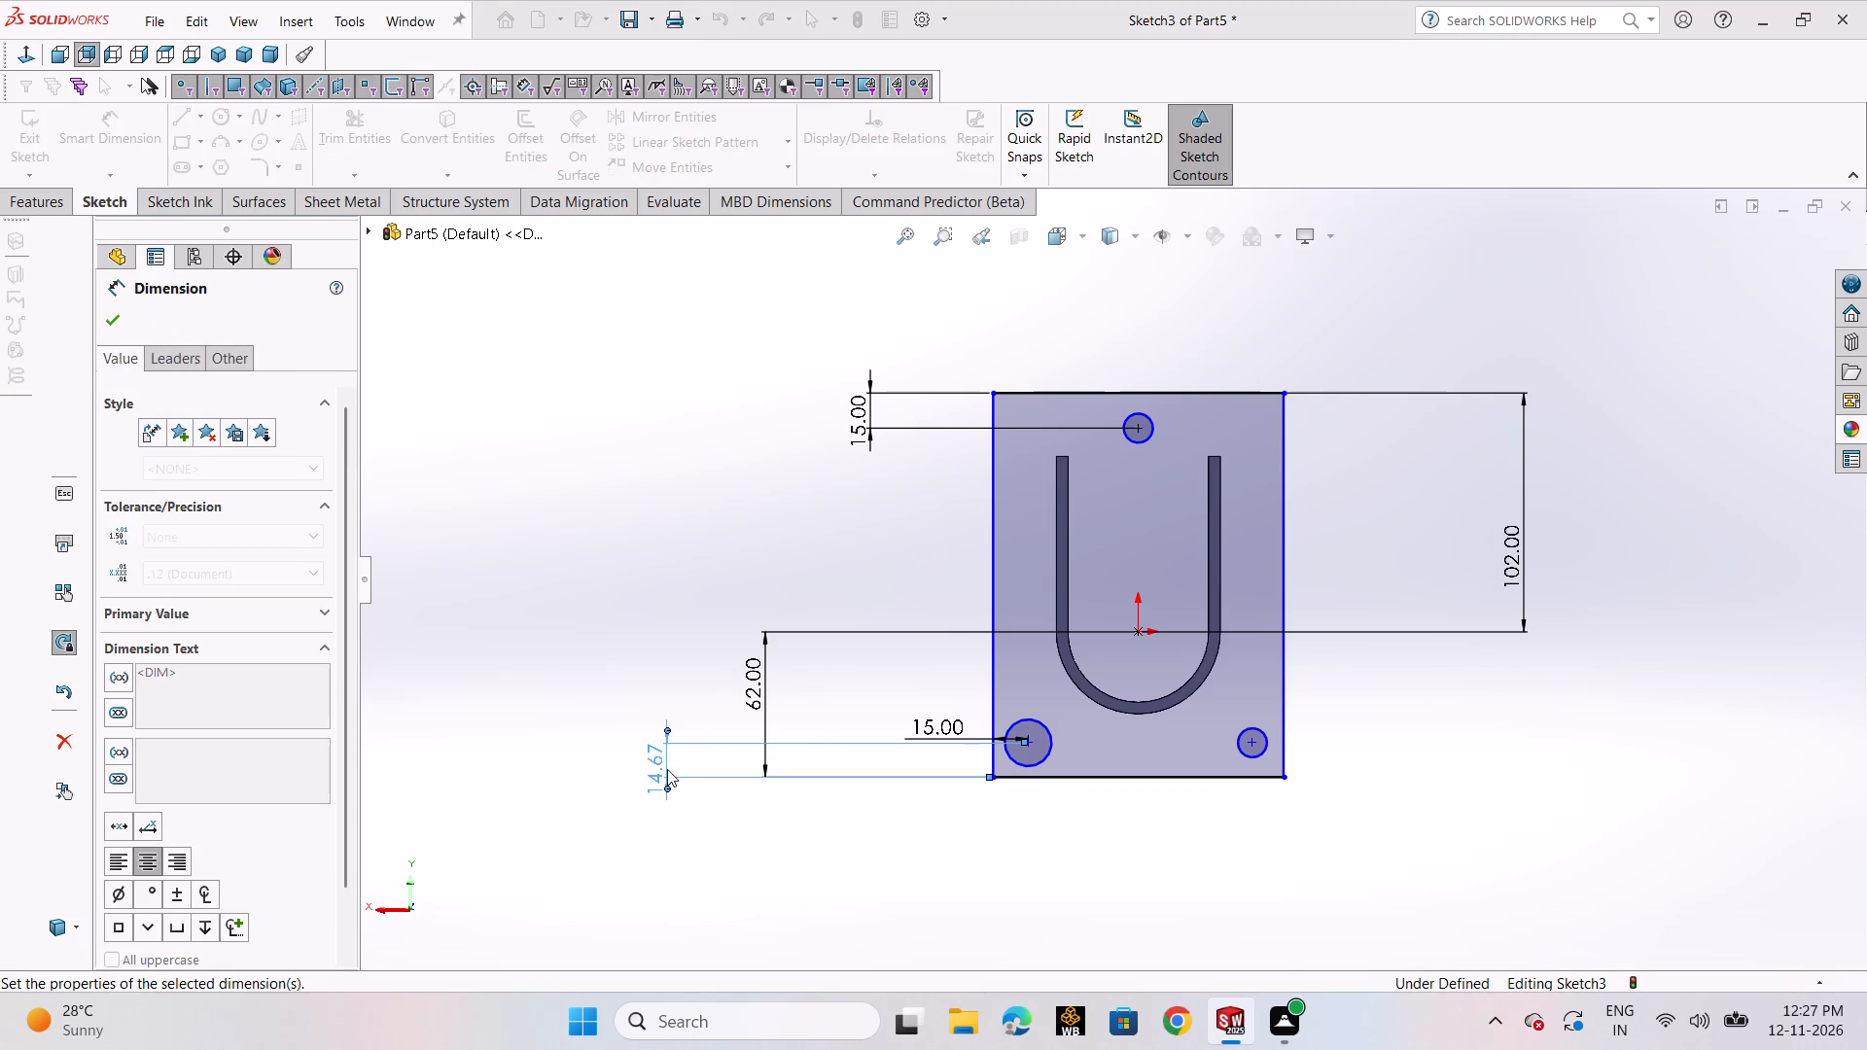
# Dimension the bottom-right circle's centre 15 mm from the plate's bottom edge.
pyautogui.click(1248, 746)
pyautogui.click(1258, 778)
pyautogui.click(1375, 756)
pyautogui.press('1')
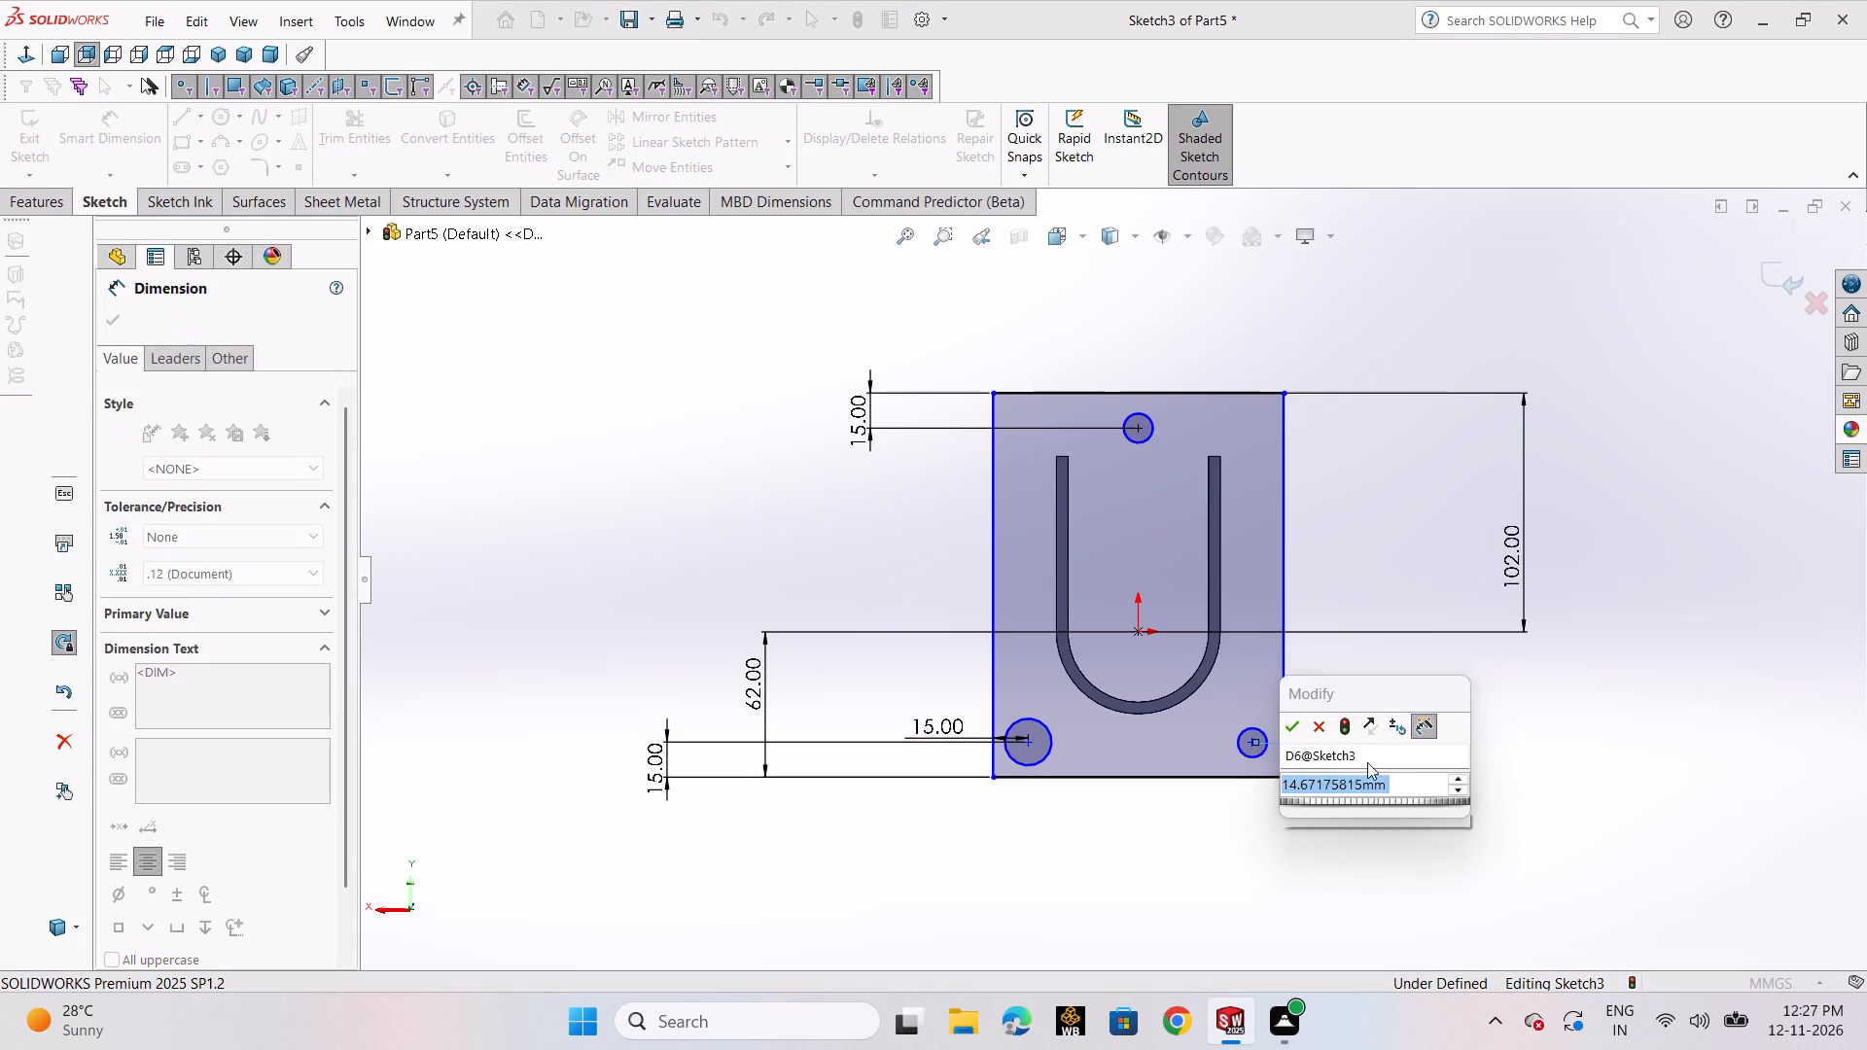
pyautogui.press('5')
pyautogui.press('Return')
# Dimension the bottom-right circle's centre 15 mm from the plate's right edge.
pyautogui.click(1253, 744)
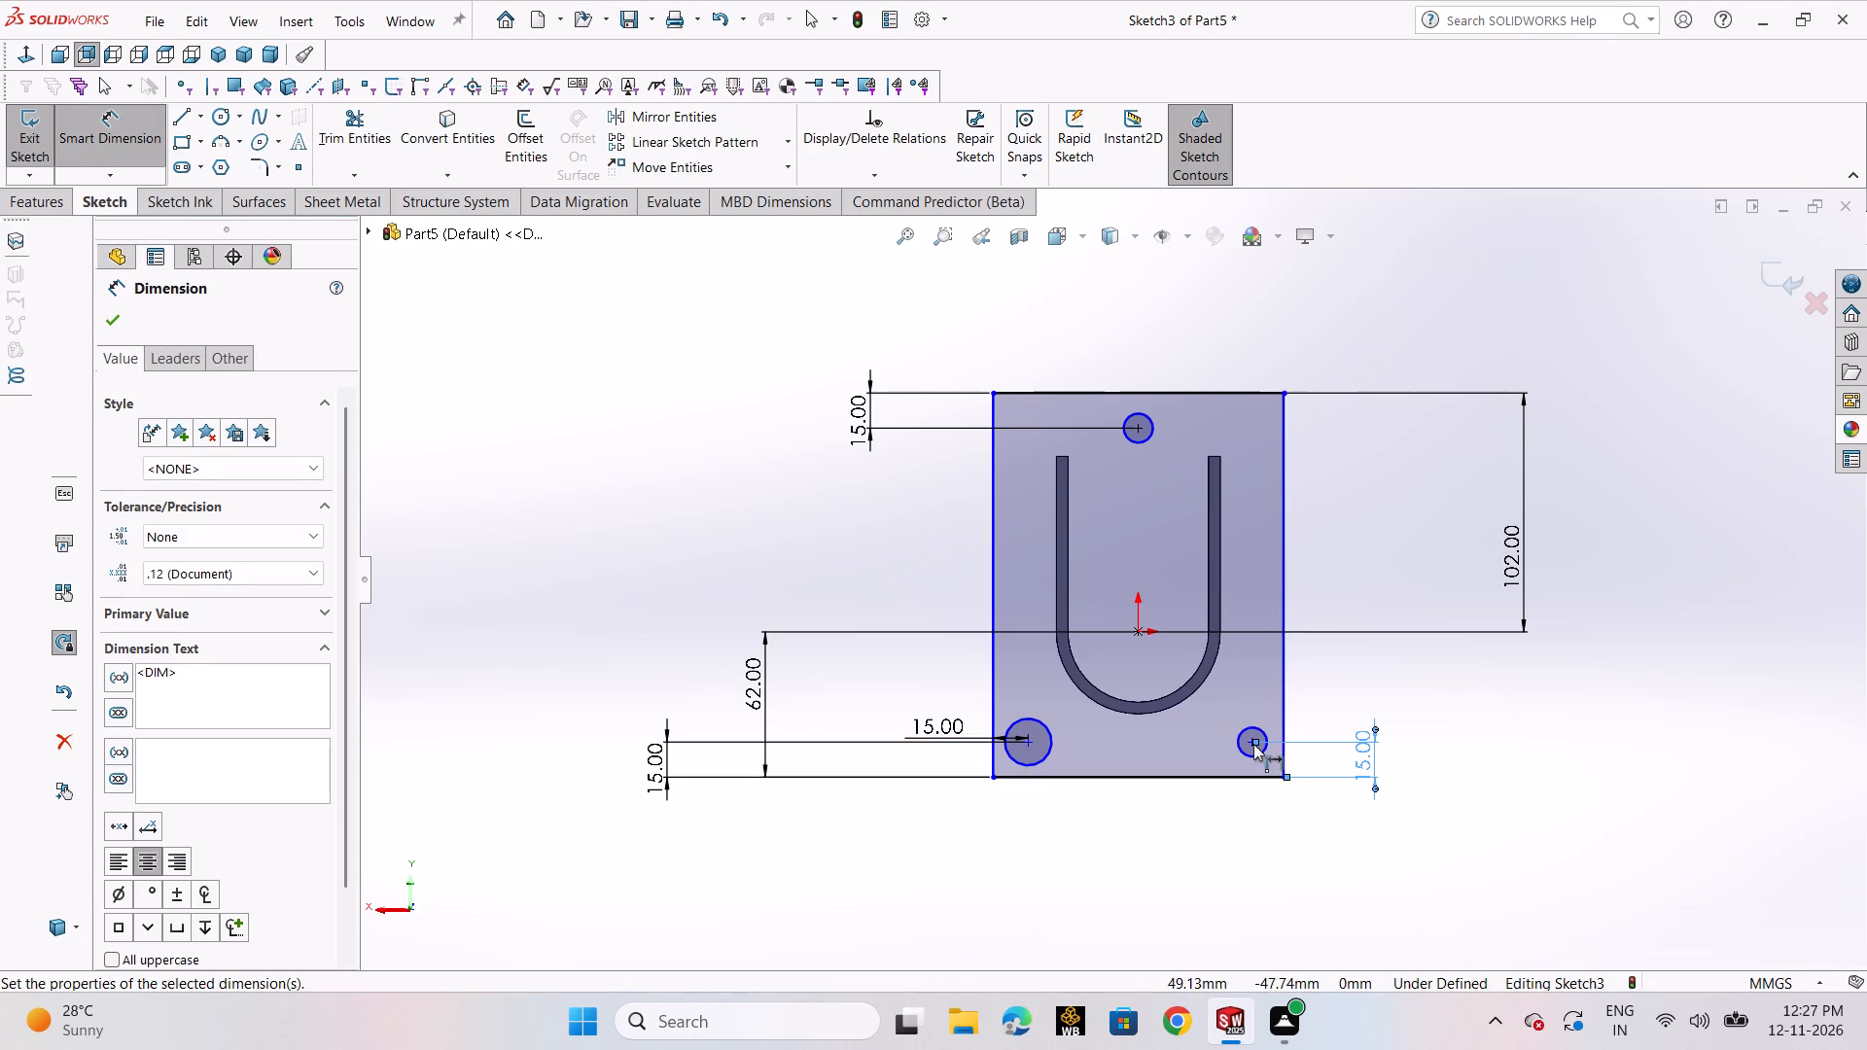
pyautogui.scroll(-2, 1253, 744)
pyautogui.press('Escape')
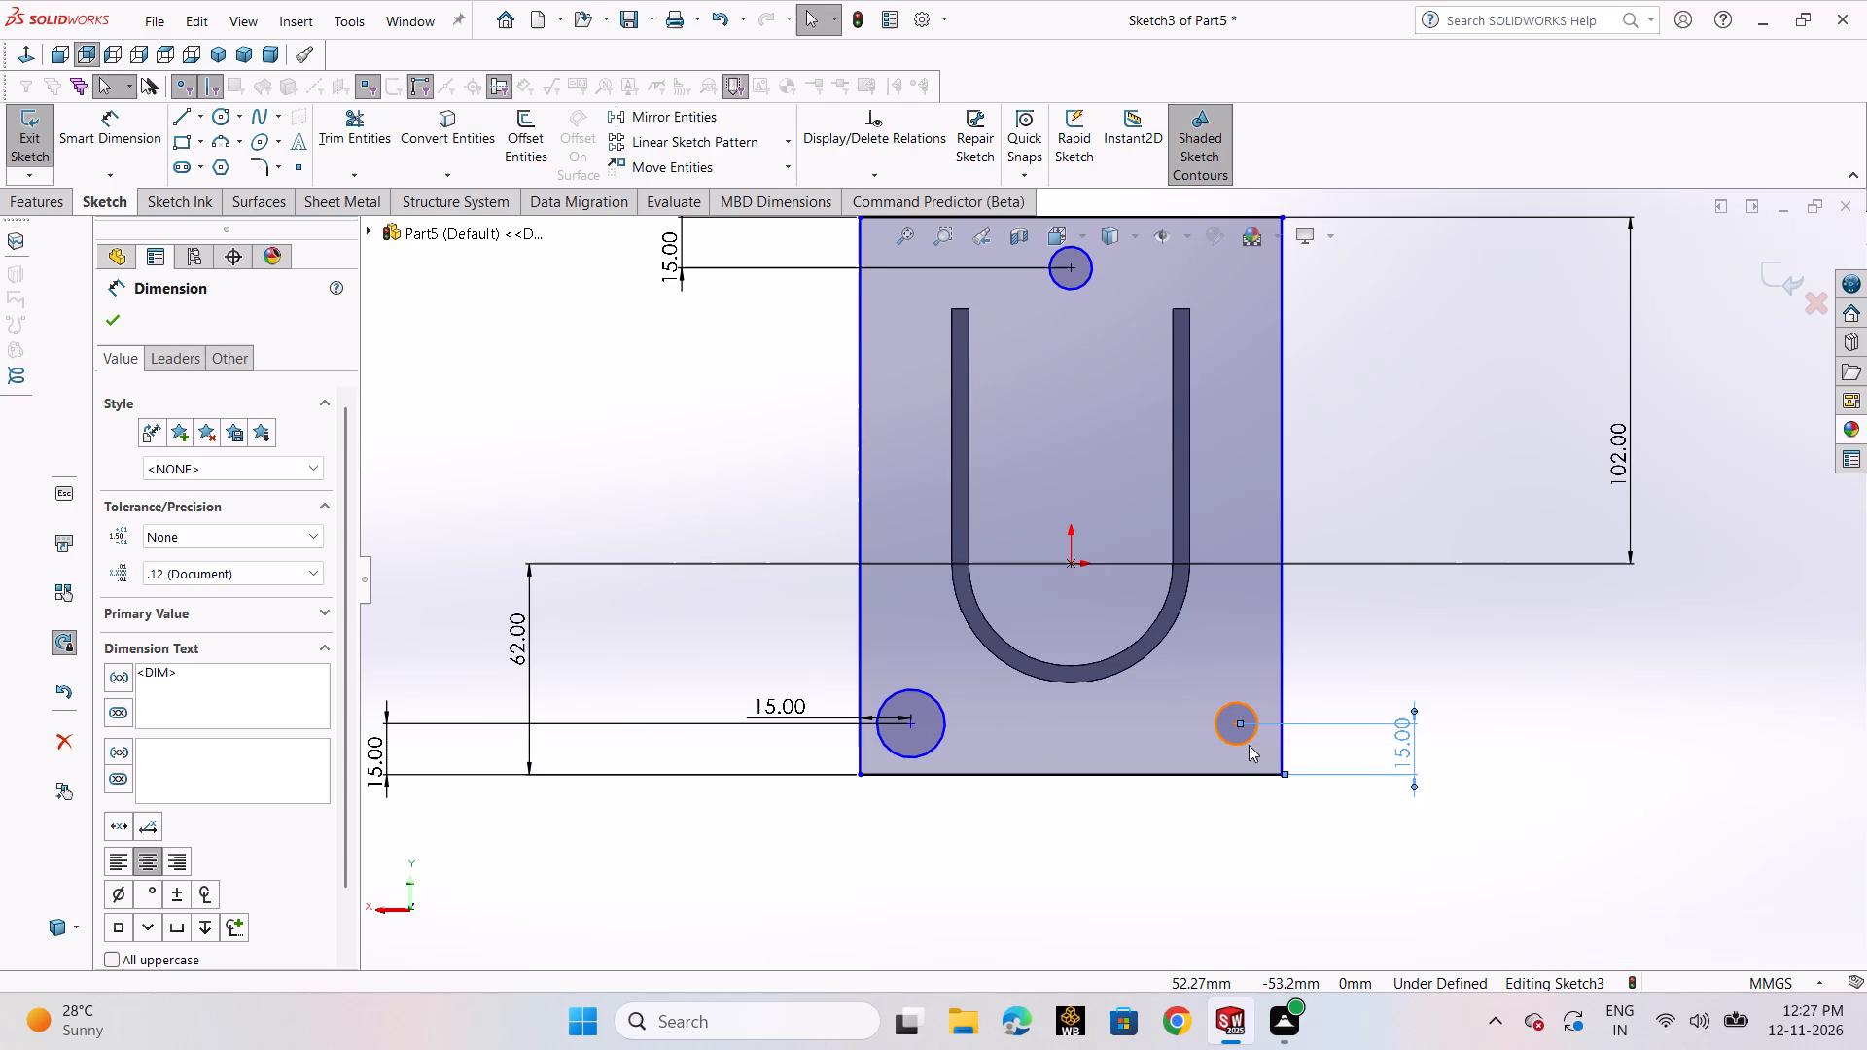
pyautogui.click(120, 146)
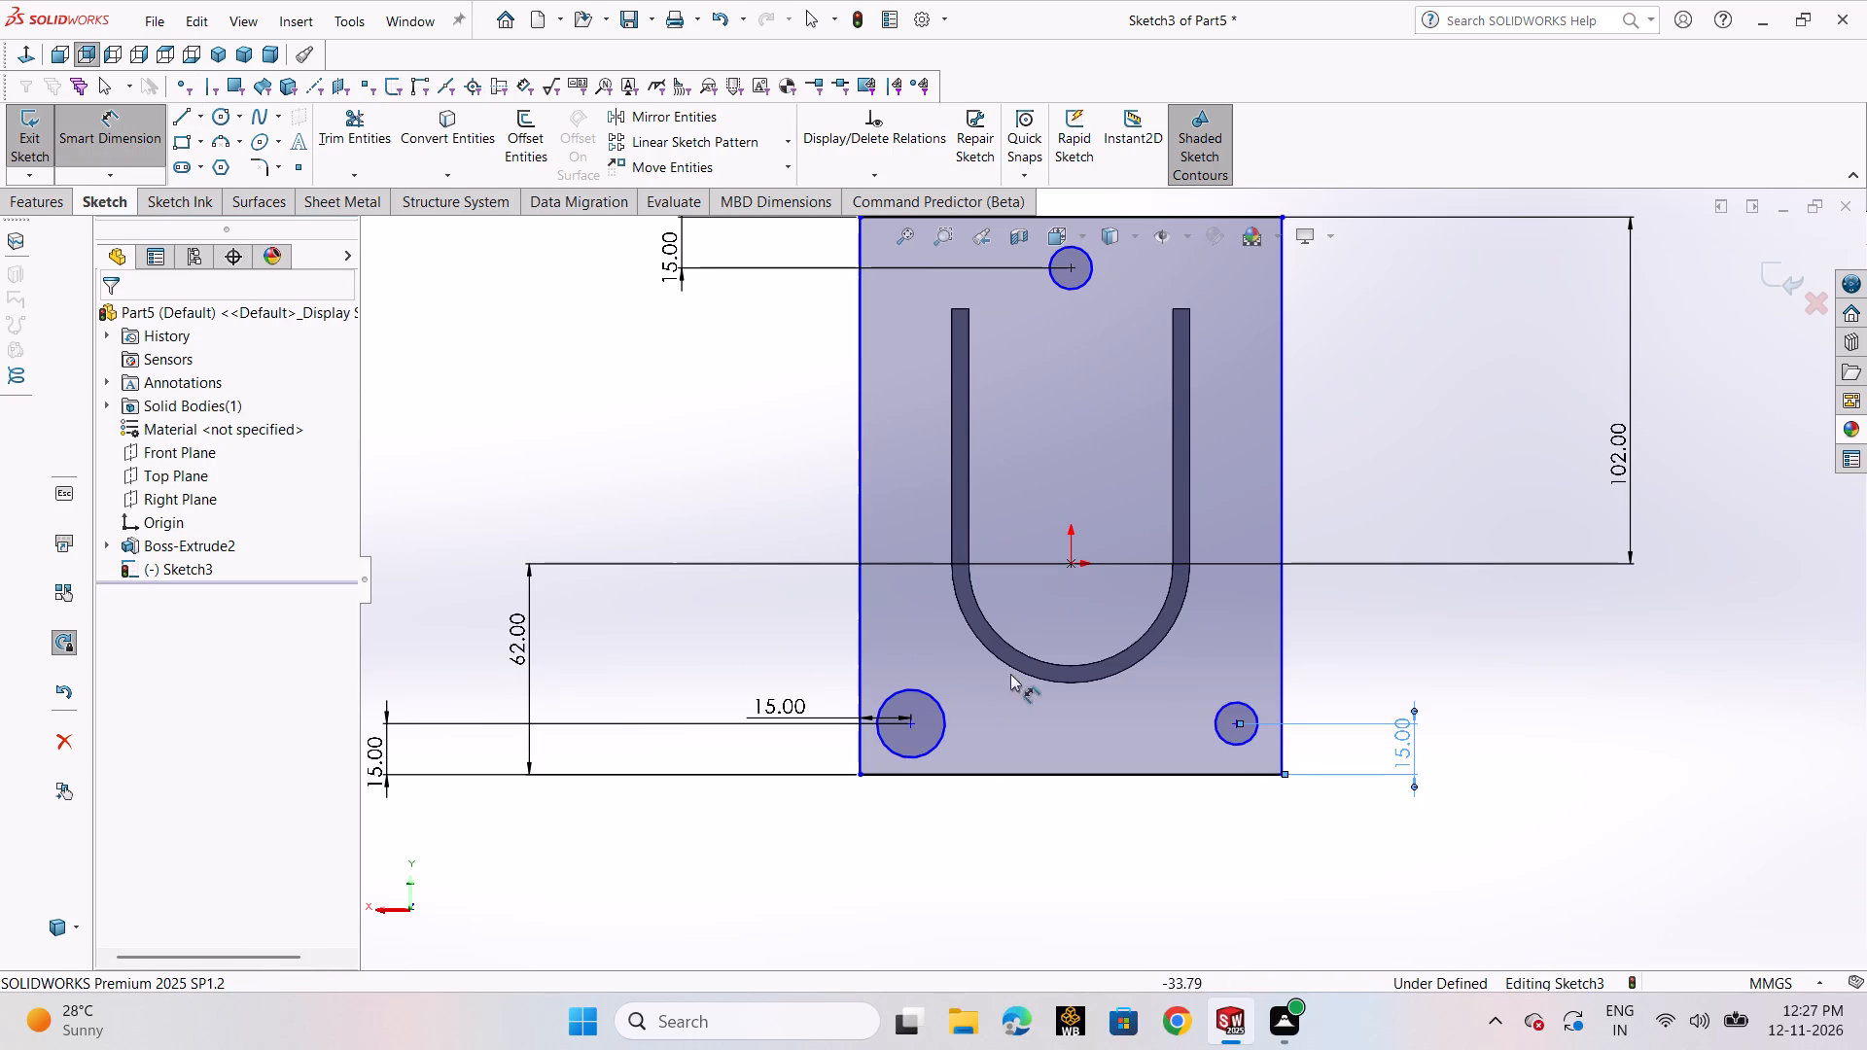
pyautogui.scroll(-3, 1236, 723)
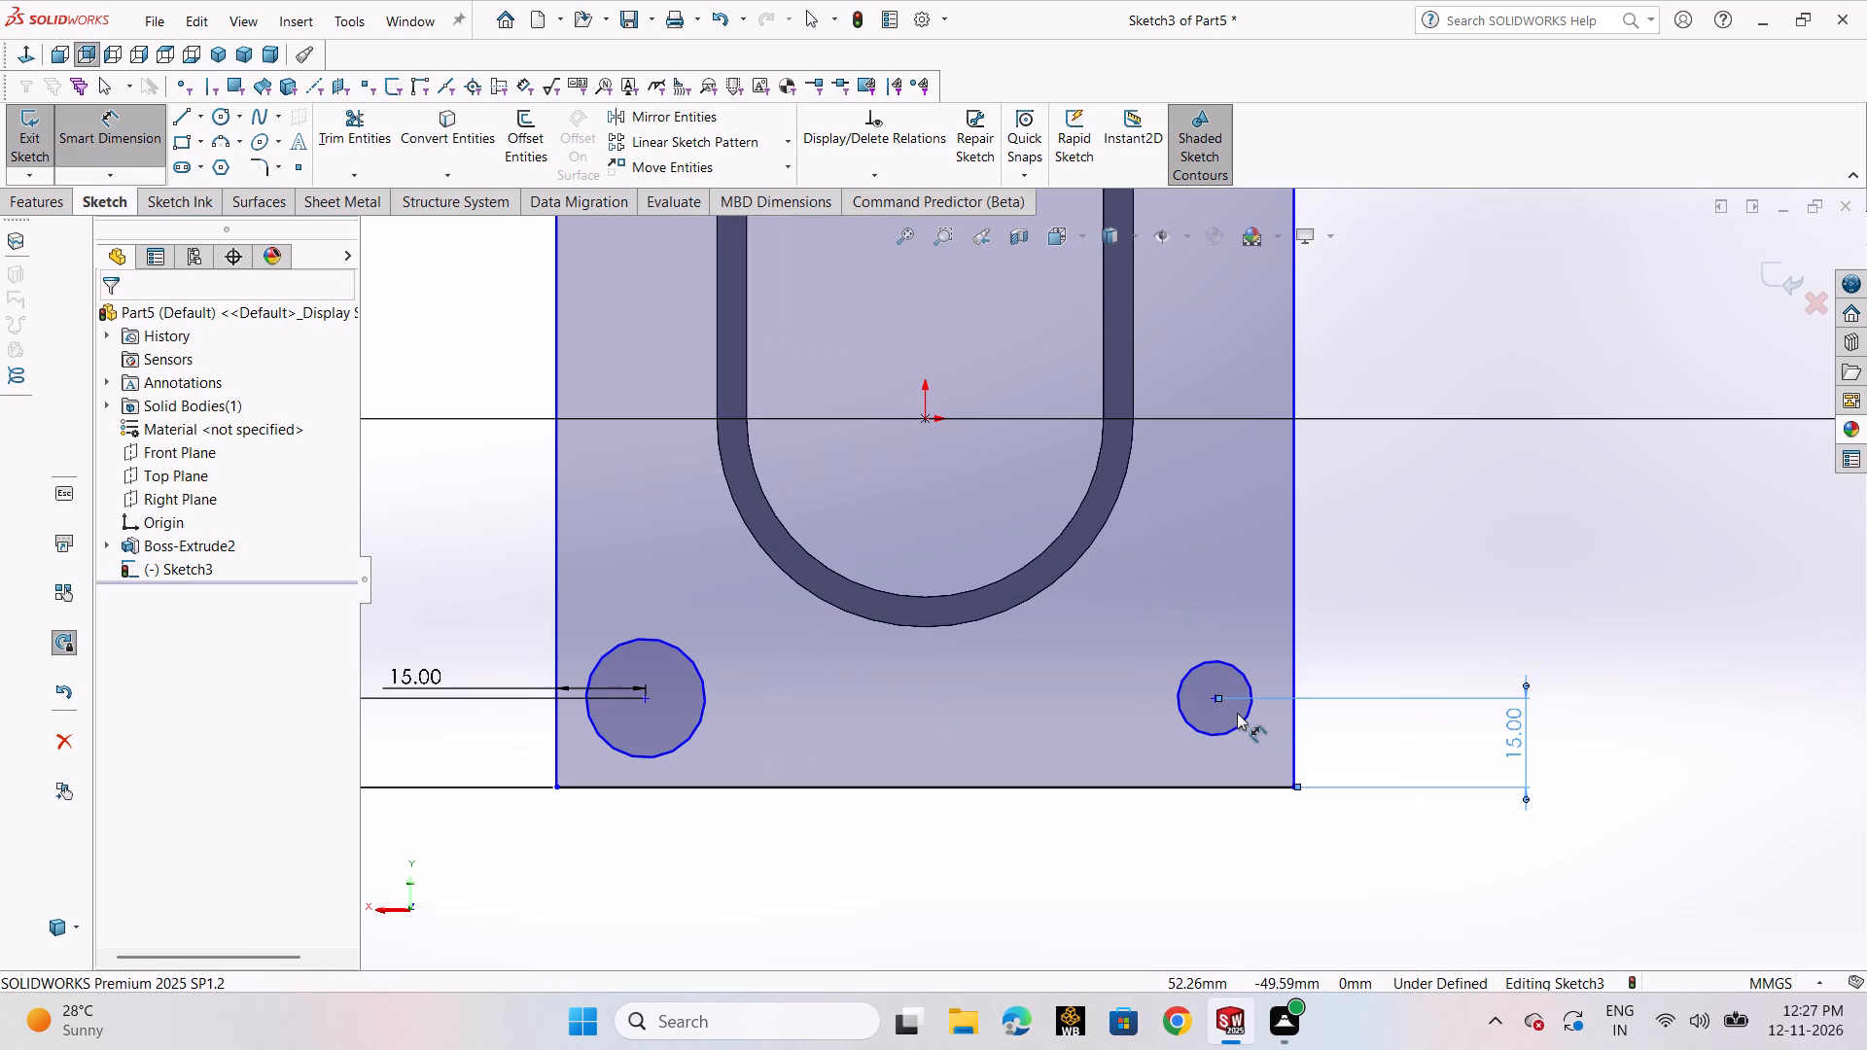
pyautogui.click(1213, 704)
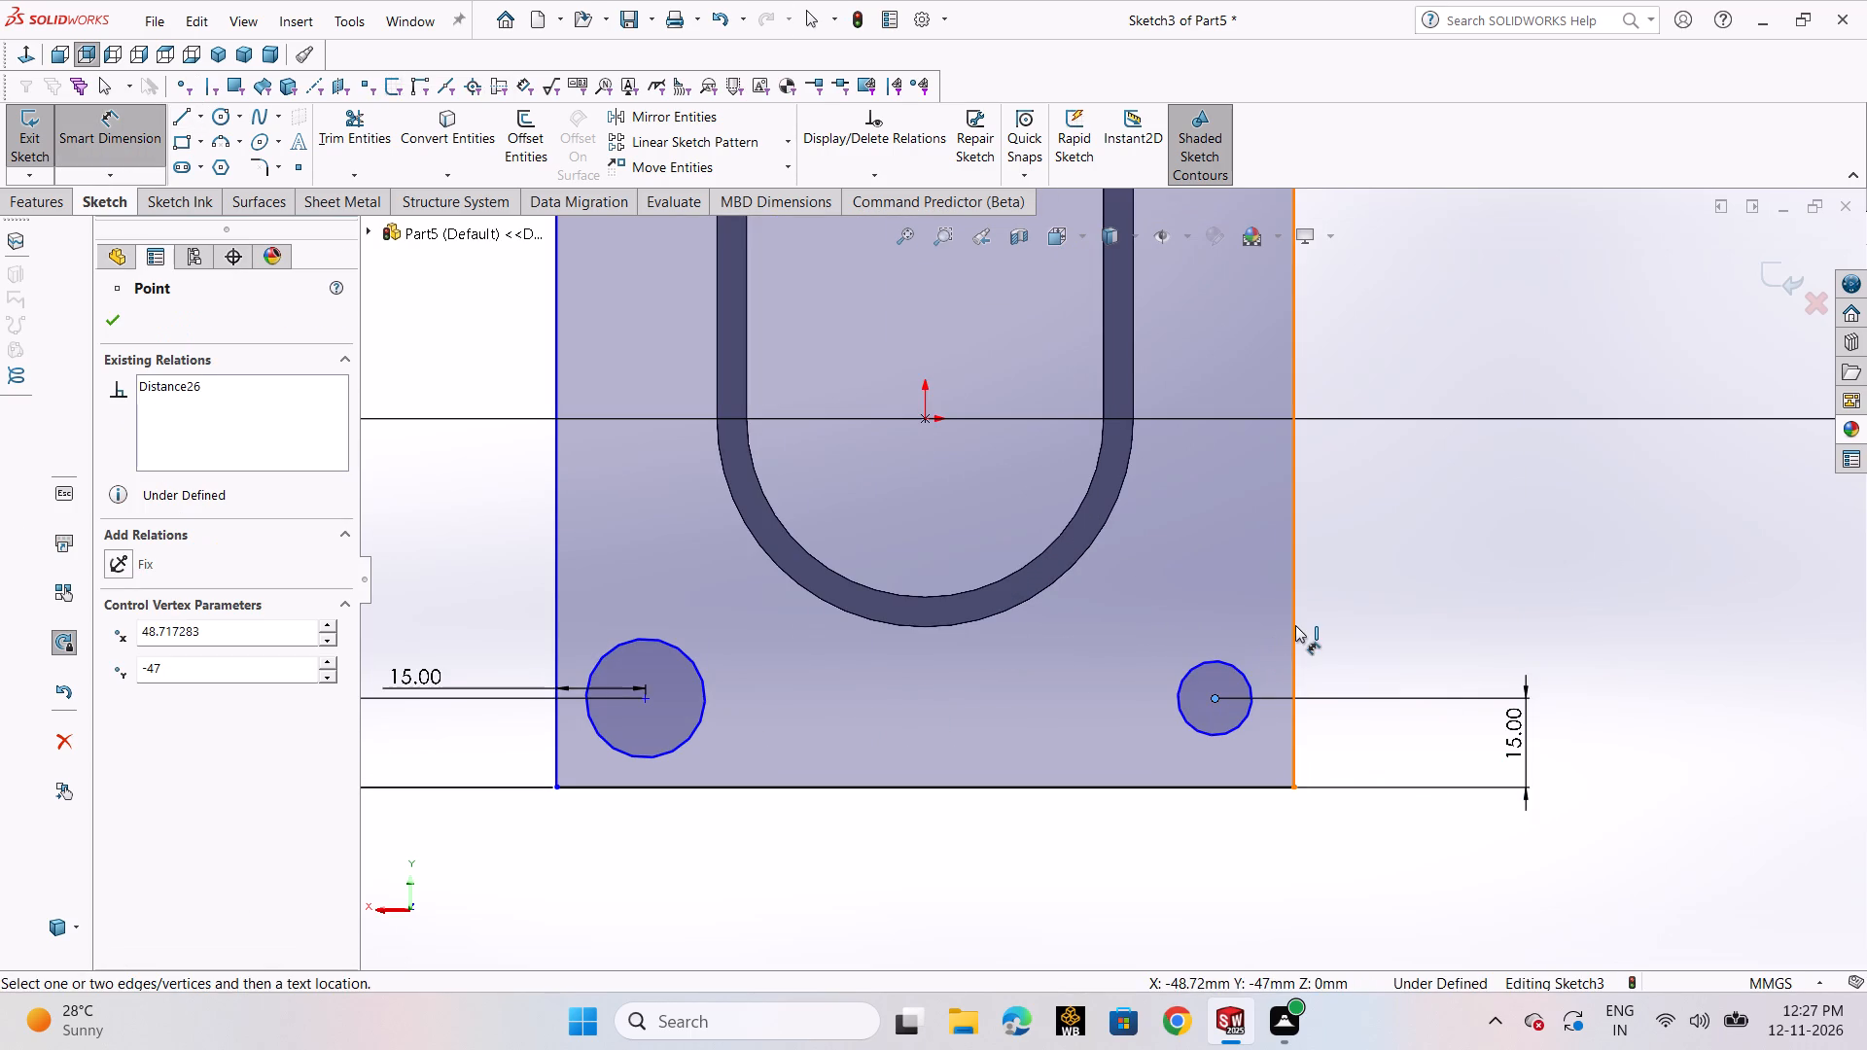
pyautogui.click(1295, 625)
pyautogui.click(1295, 927)
pyautogui.press('1')
pyautogui.press('5')
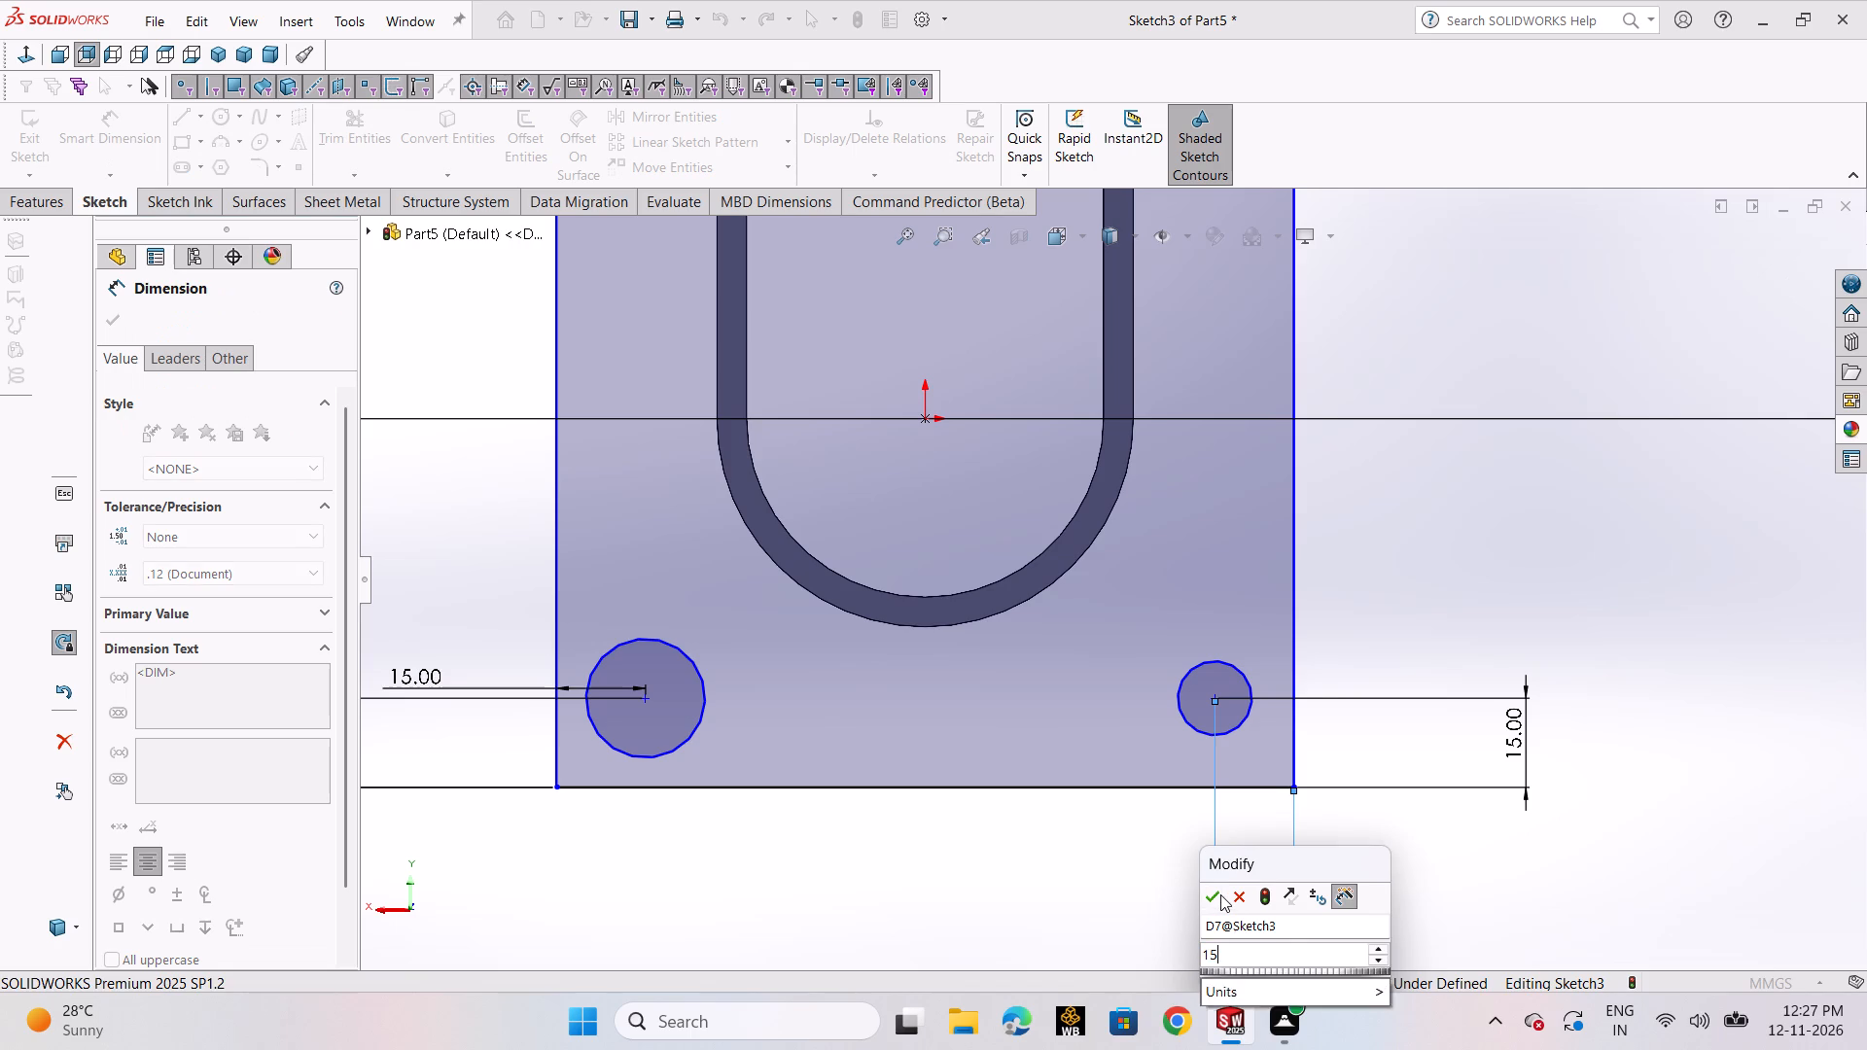
pyautogui.press('Return')
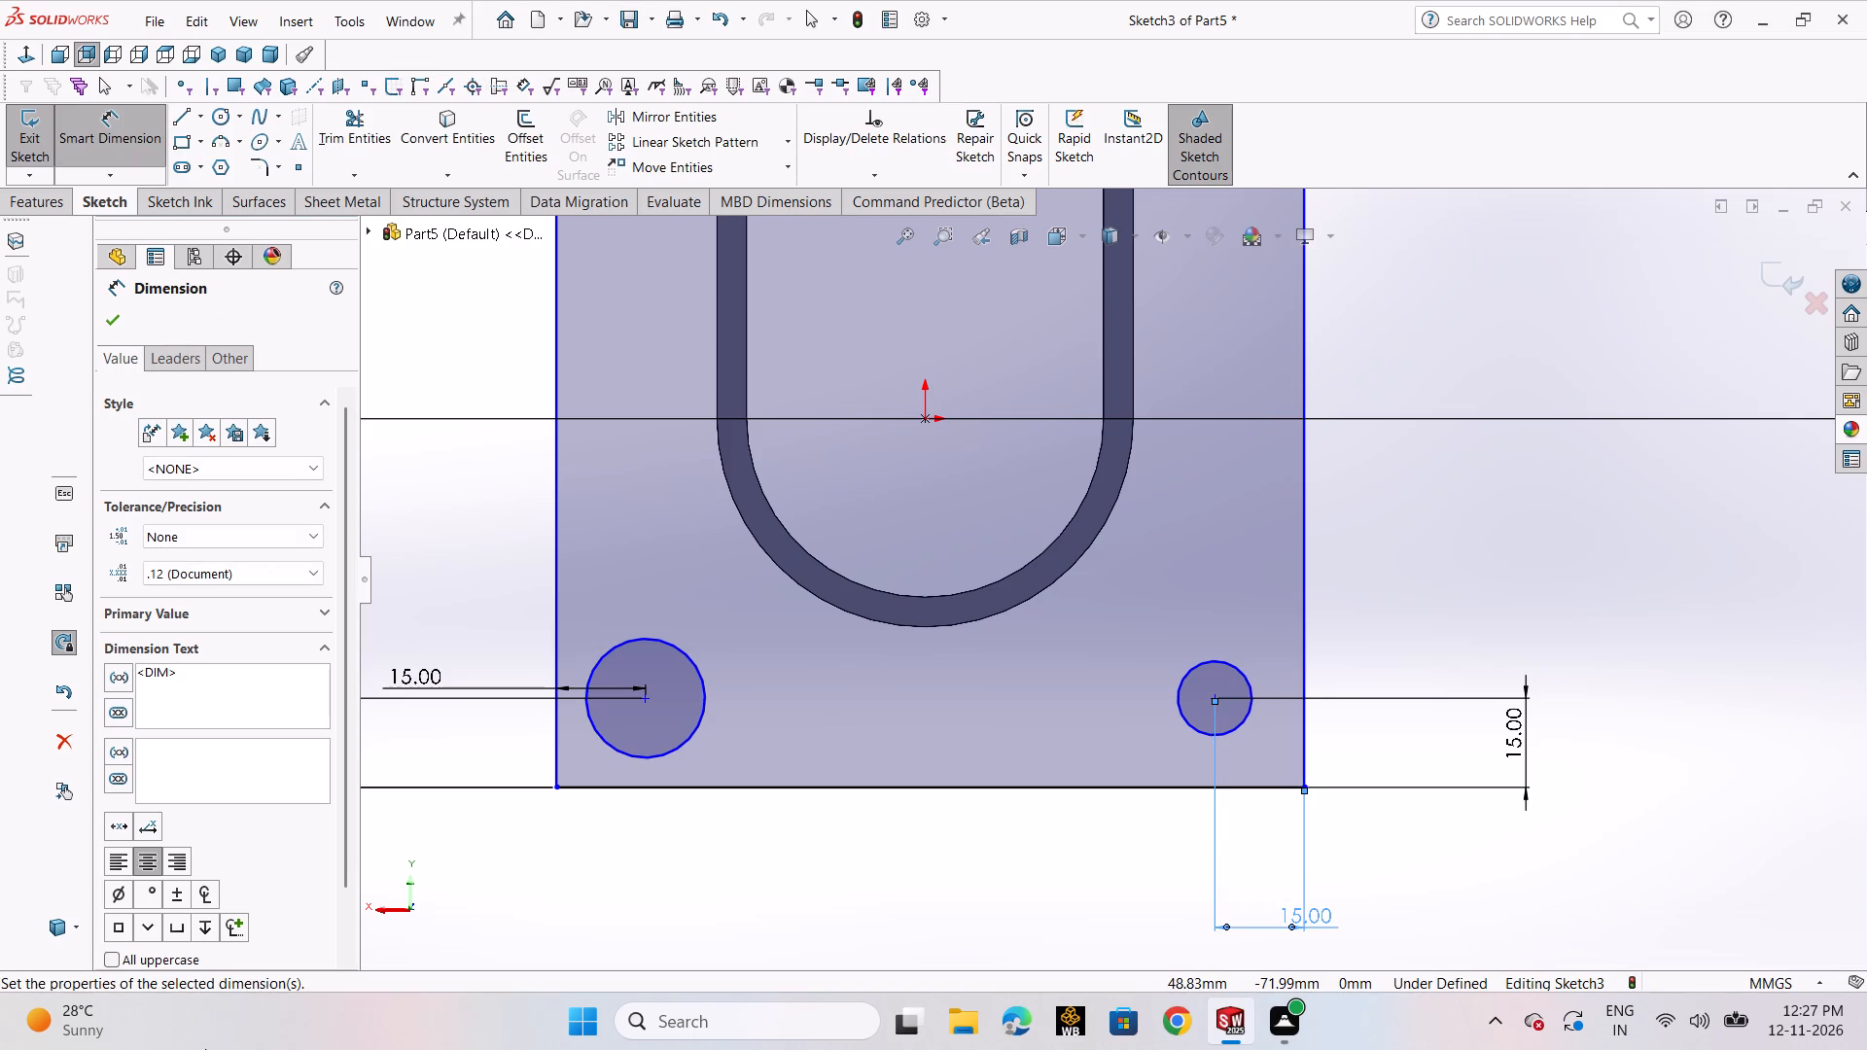
pyautogui.rightClick(205, 1049)
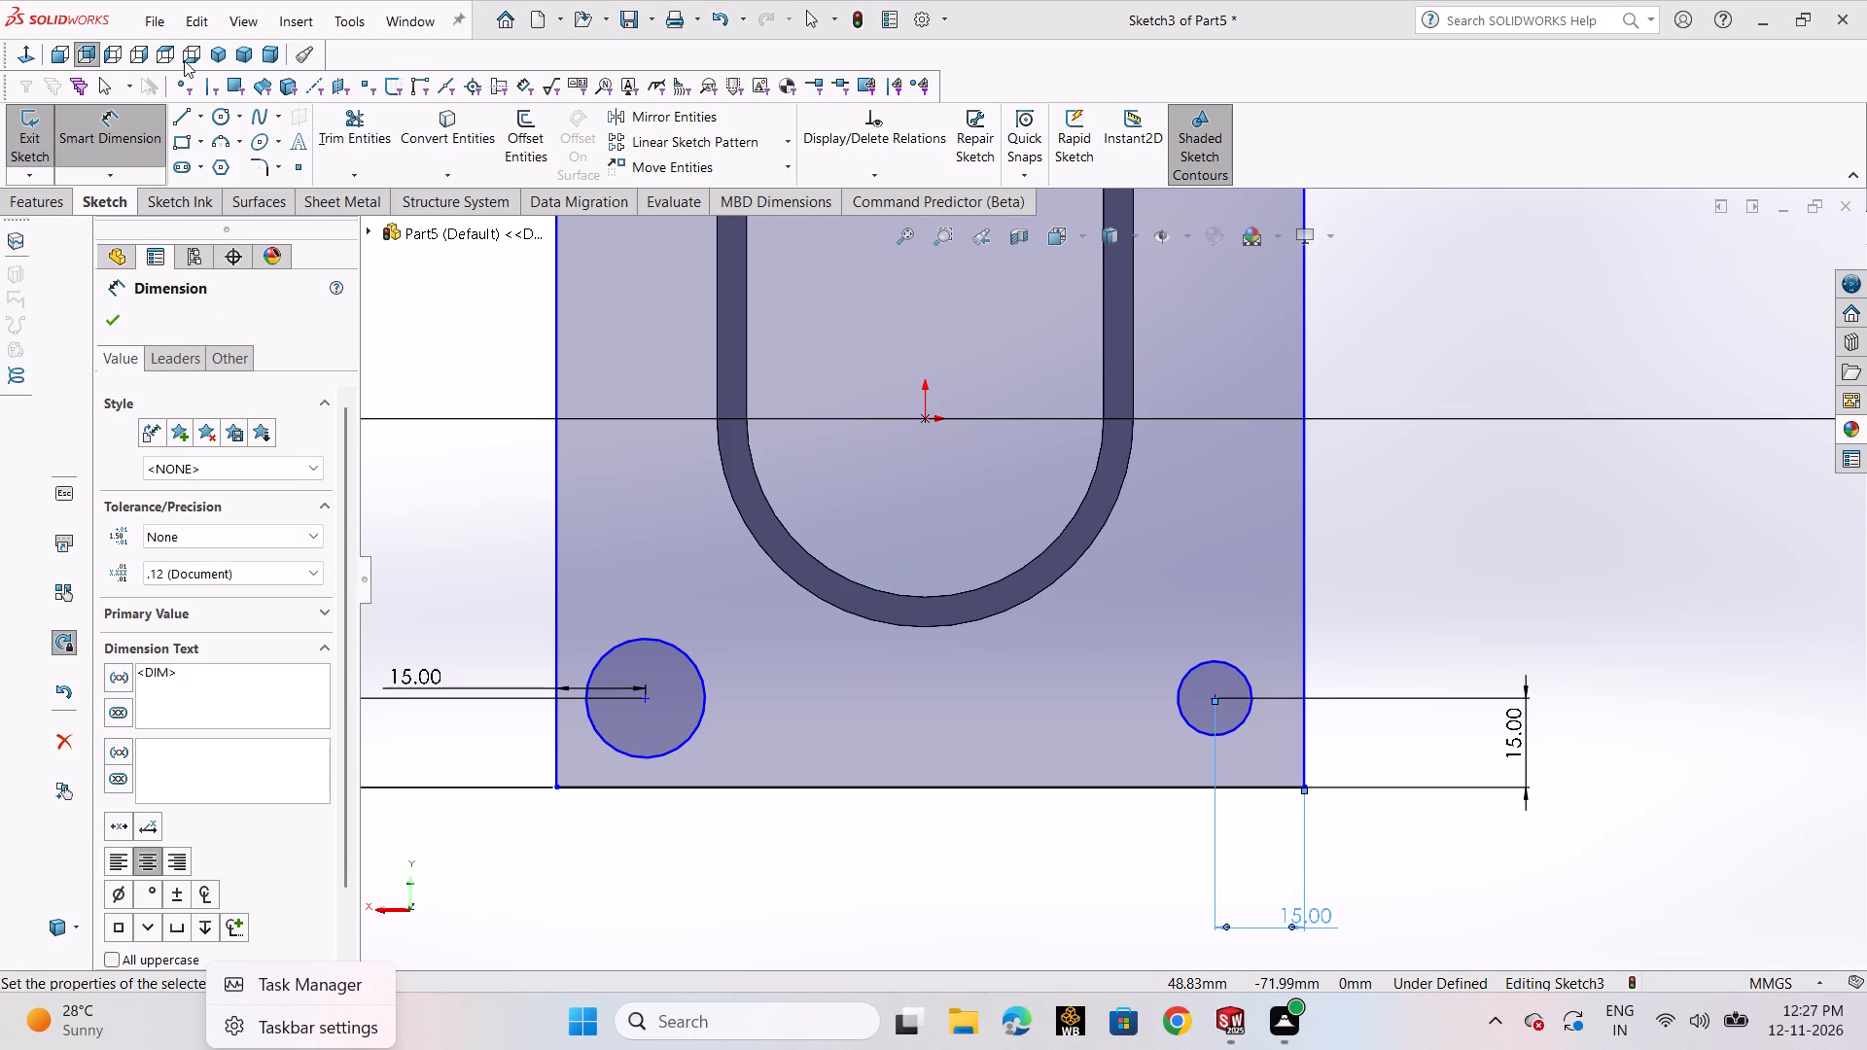
pyautogui.scroll(6, 1130, 523)
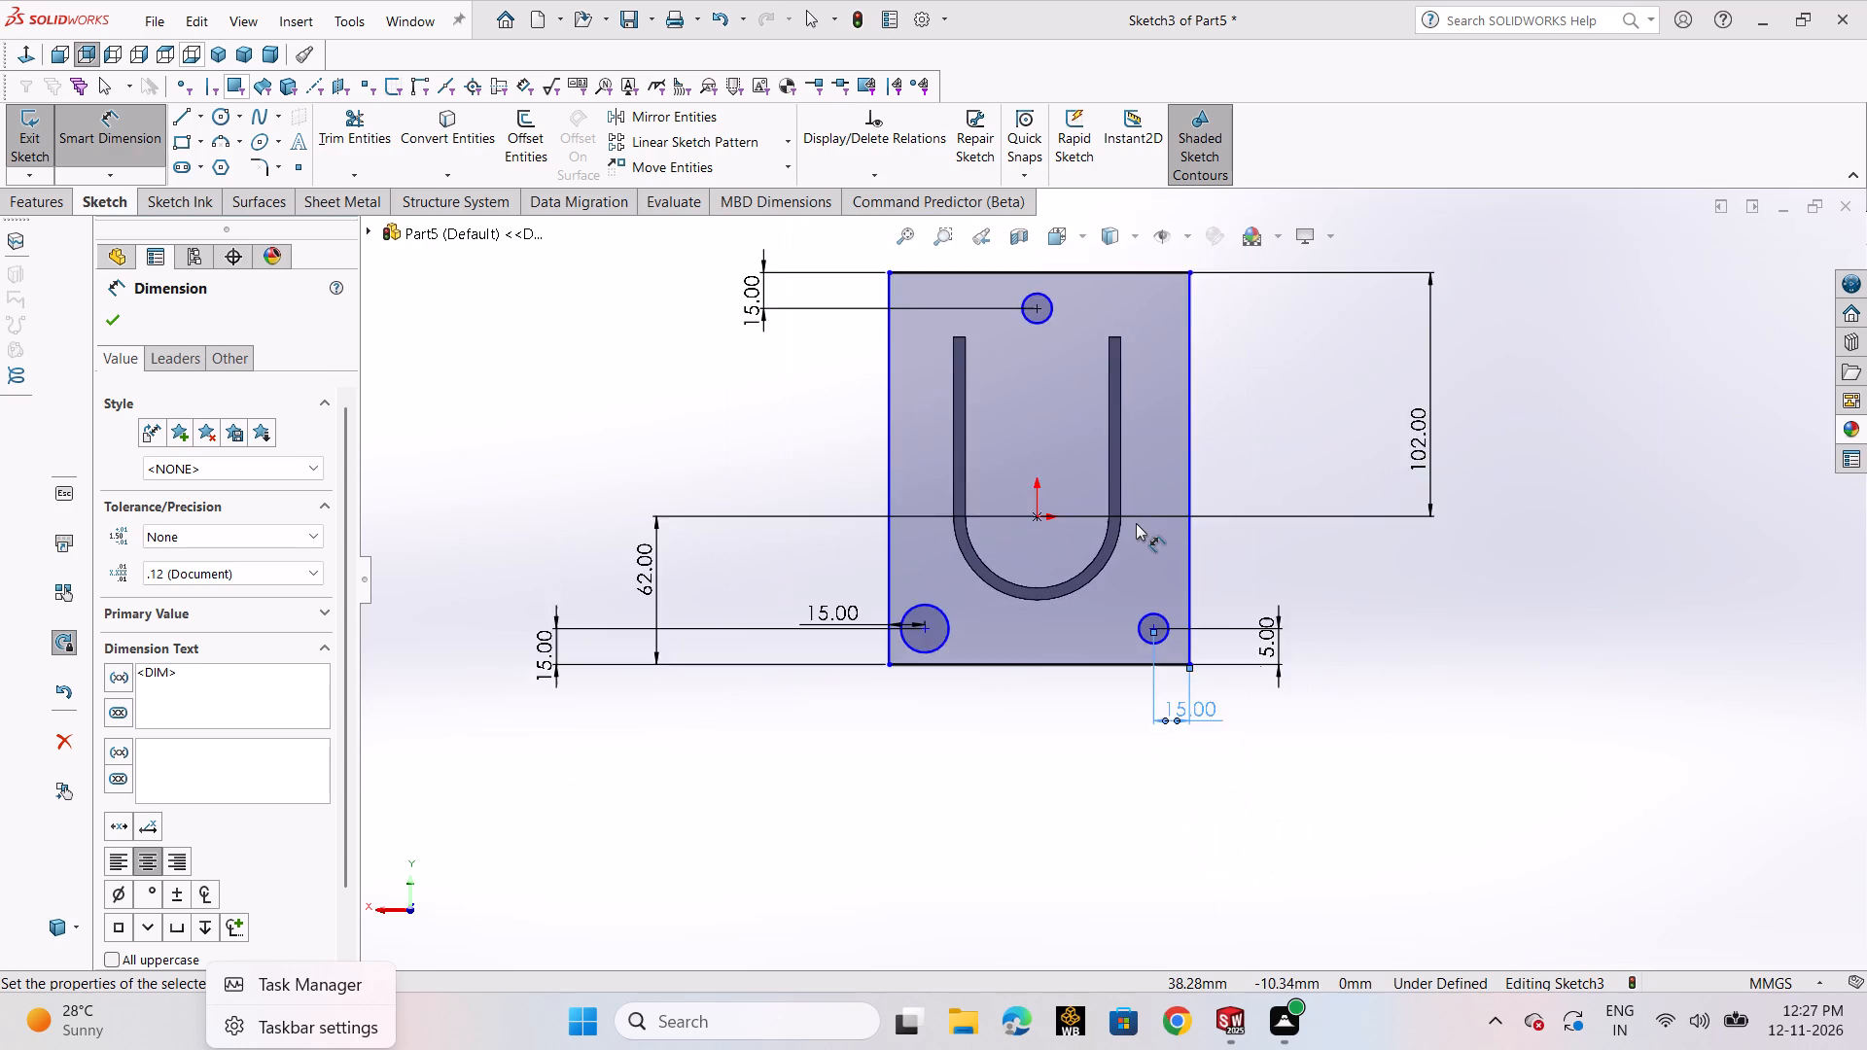
pyautogui.scroll(2, 1140, 523)
pyautogui.scroll(-1, 1153, 488)
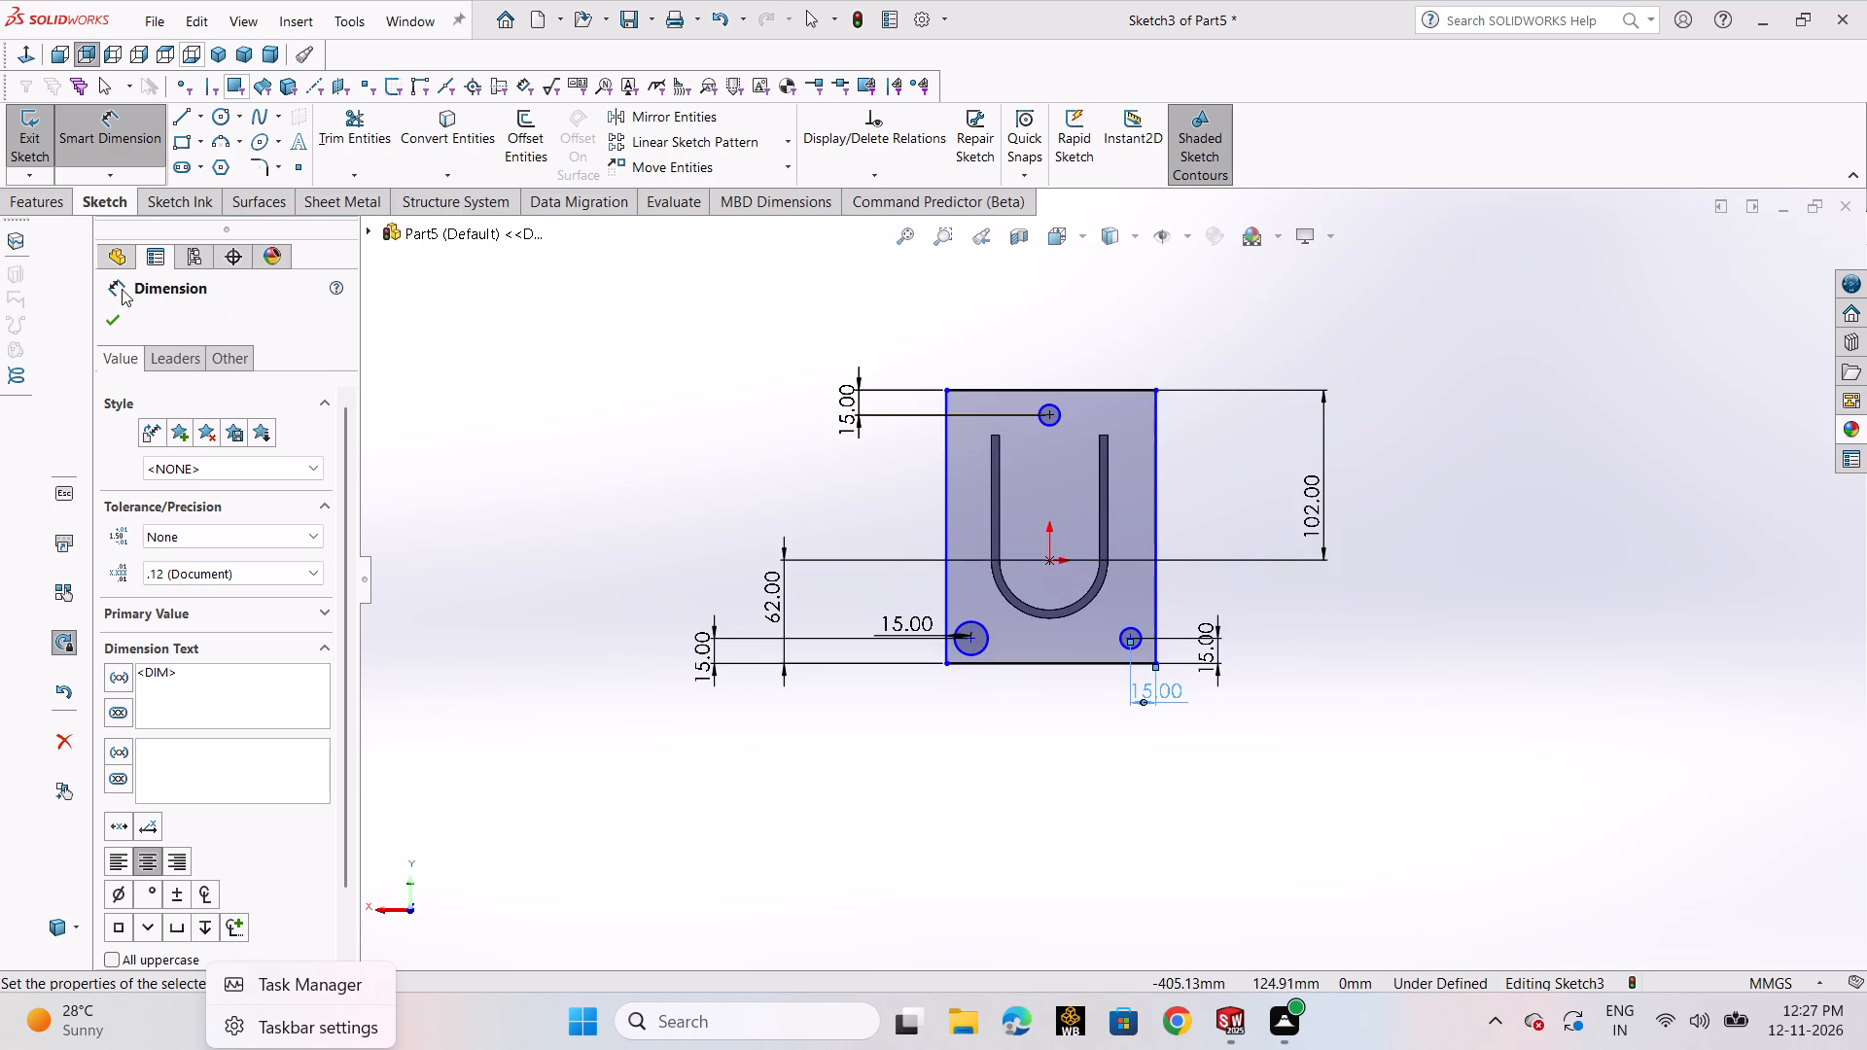
pyautogui.click(114, 312)
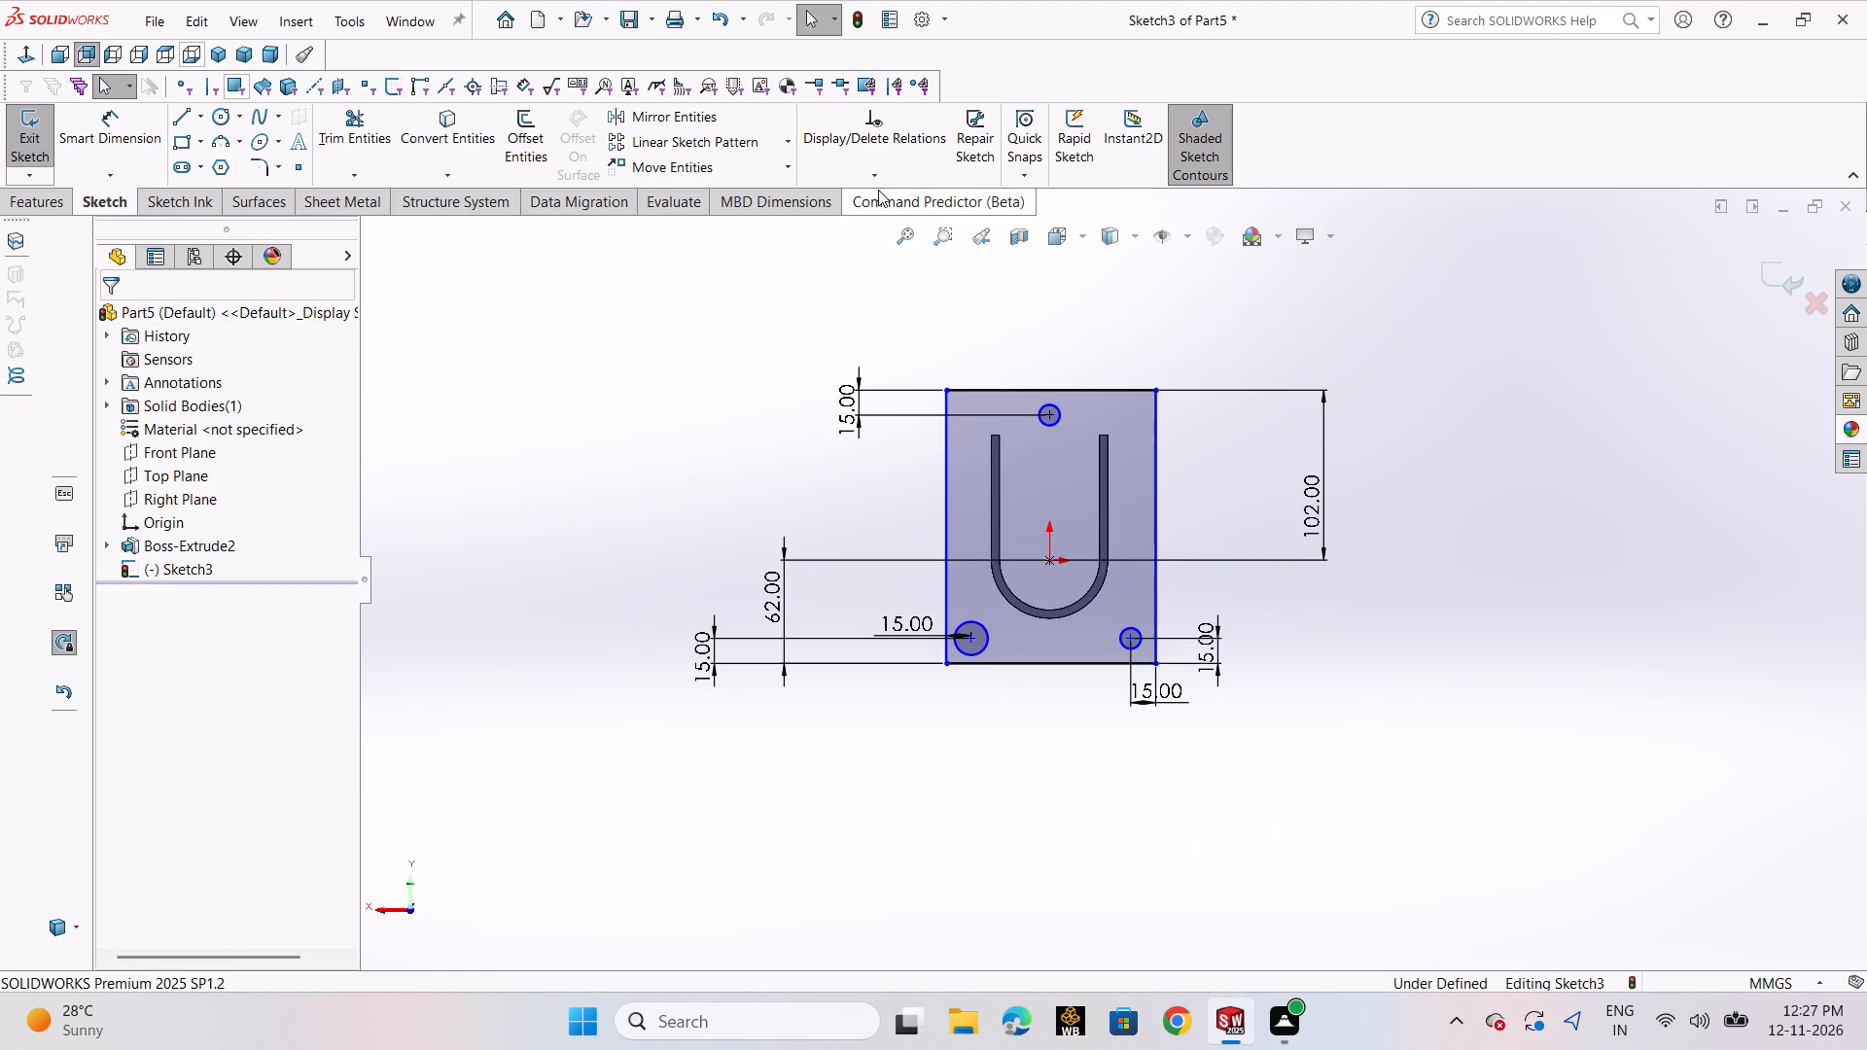
# Dimension the bottom-left circle's diameter as 12 mm.
pyautogui.click(119, 134)
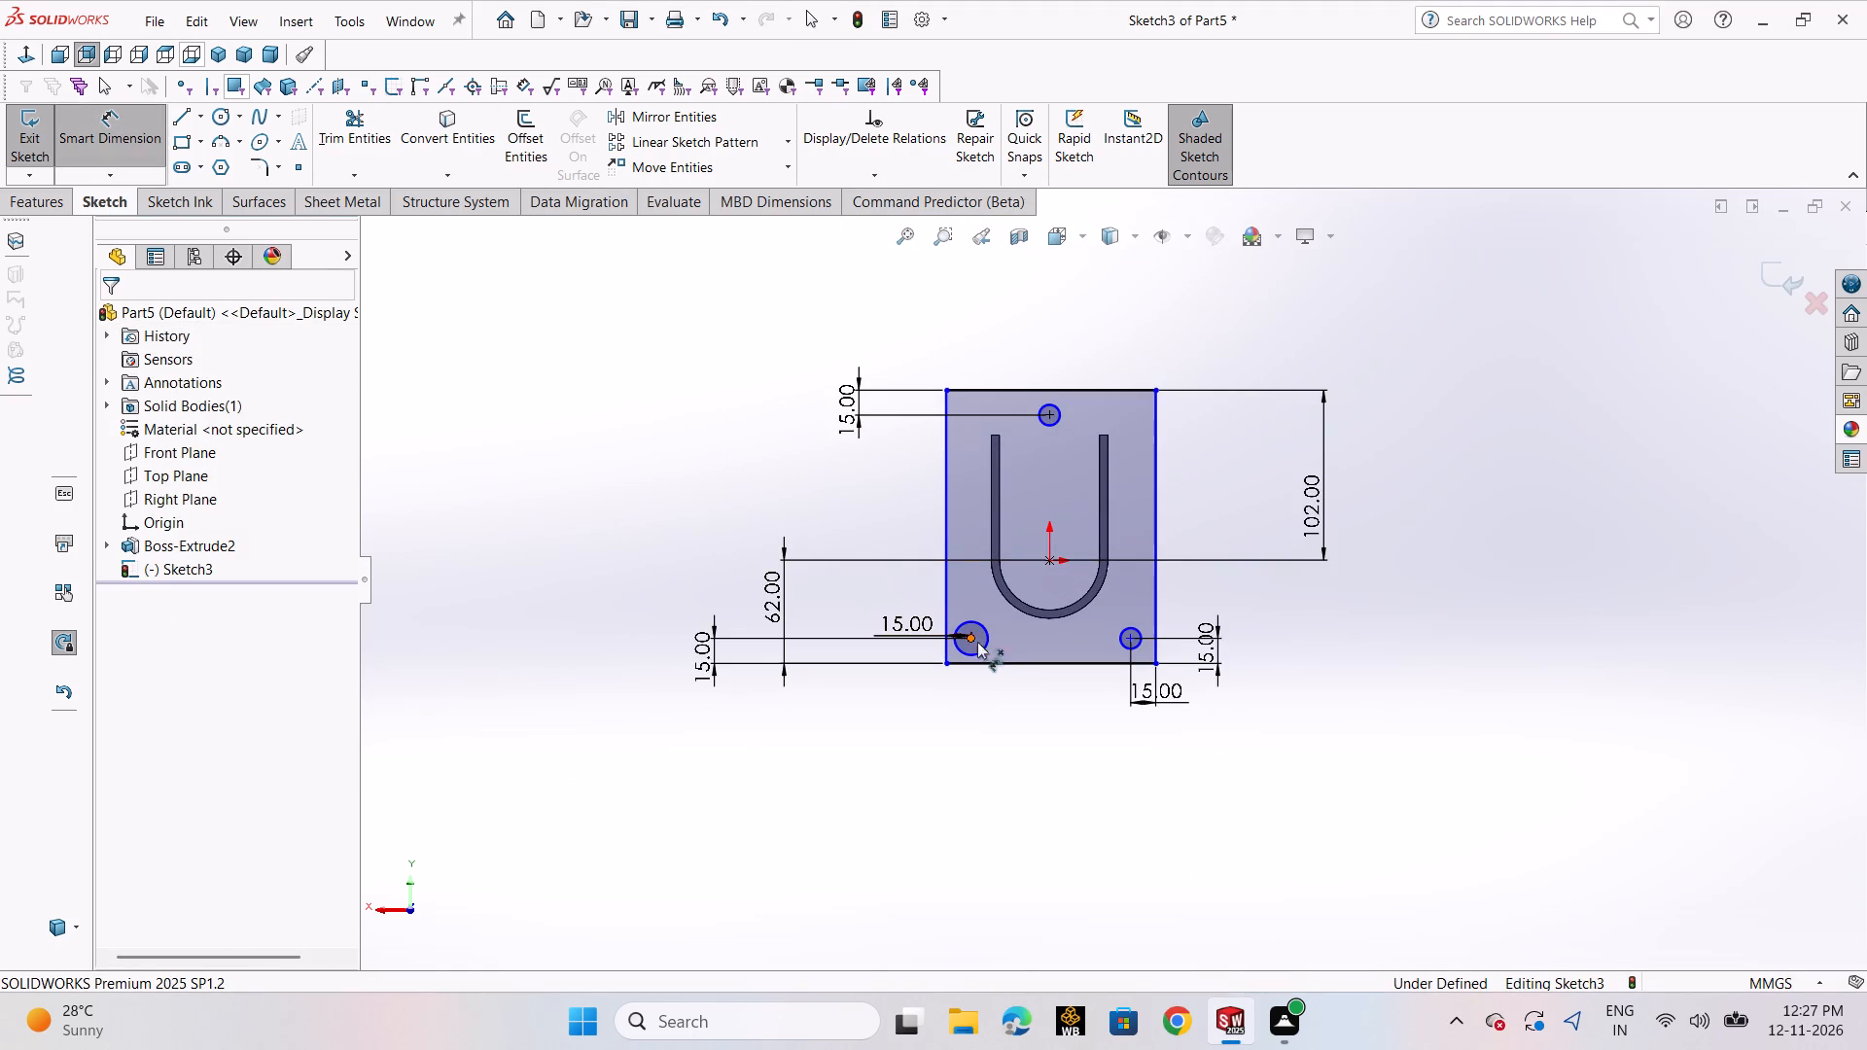
pyautogui.click(982, 646)
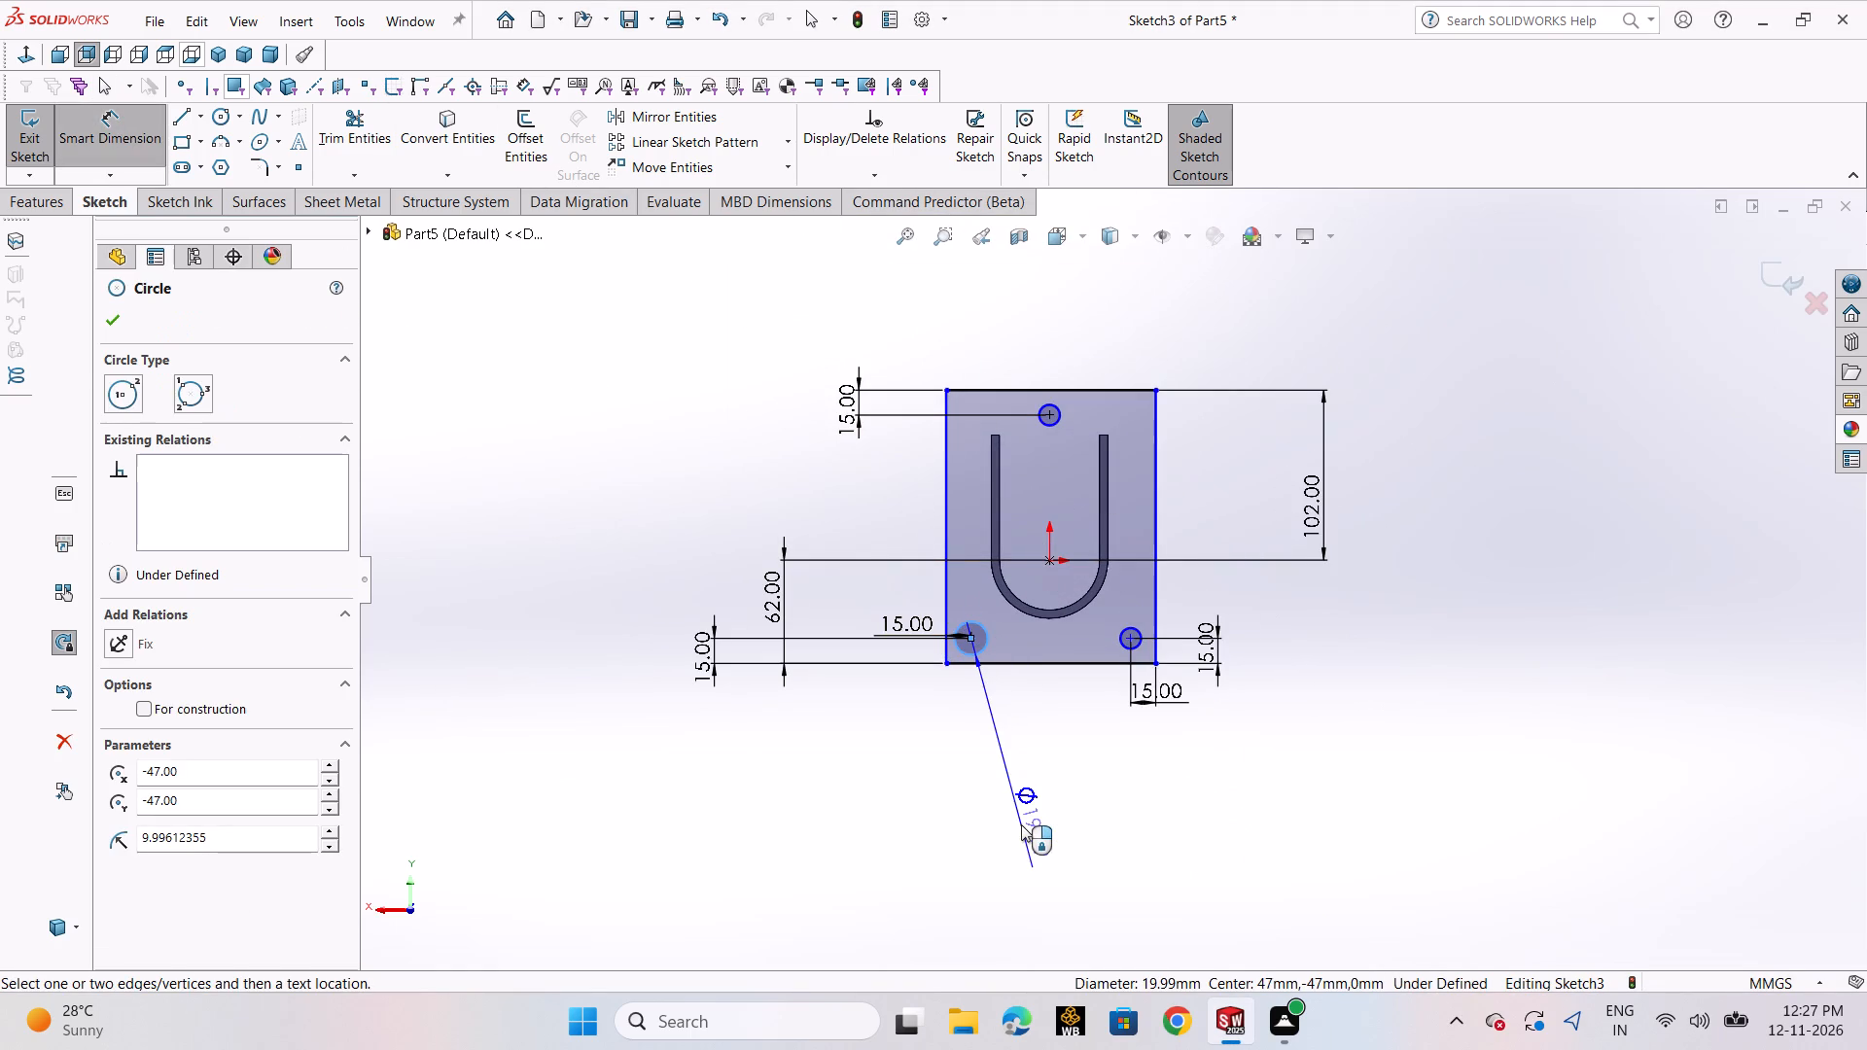
pyautogui.click(996, 842)
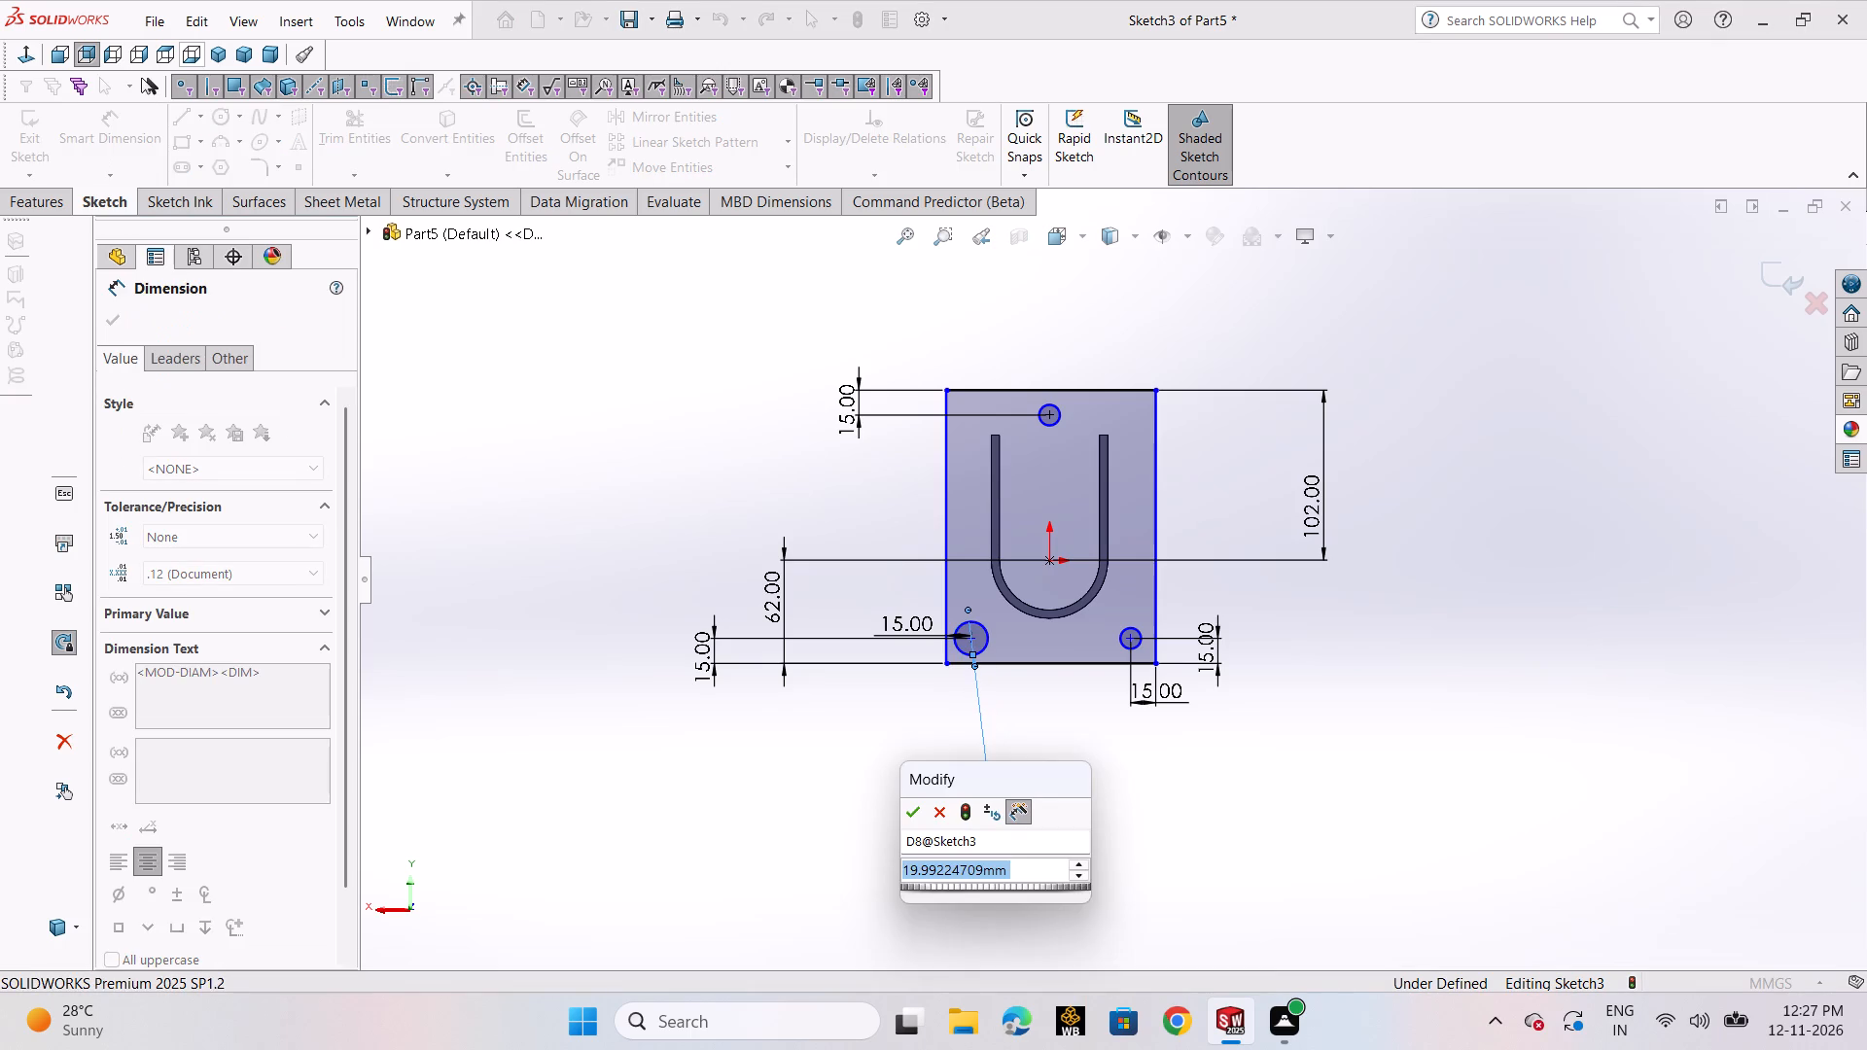
pyautogui.write('12')
pyautogui.press('Return')
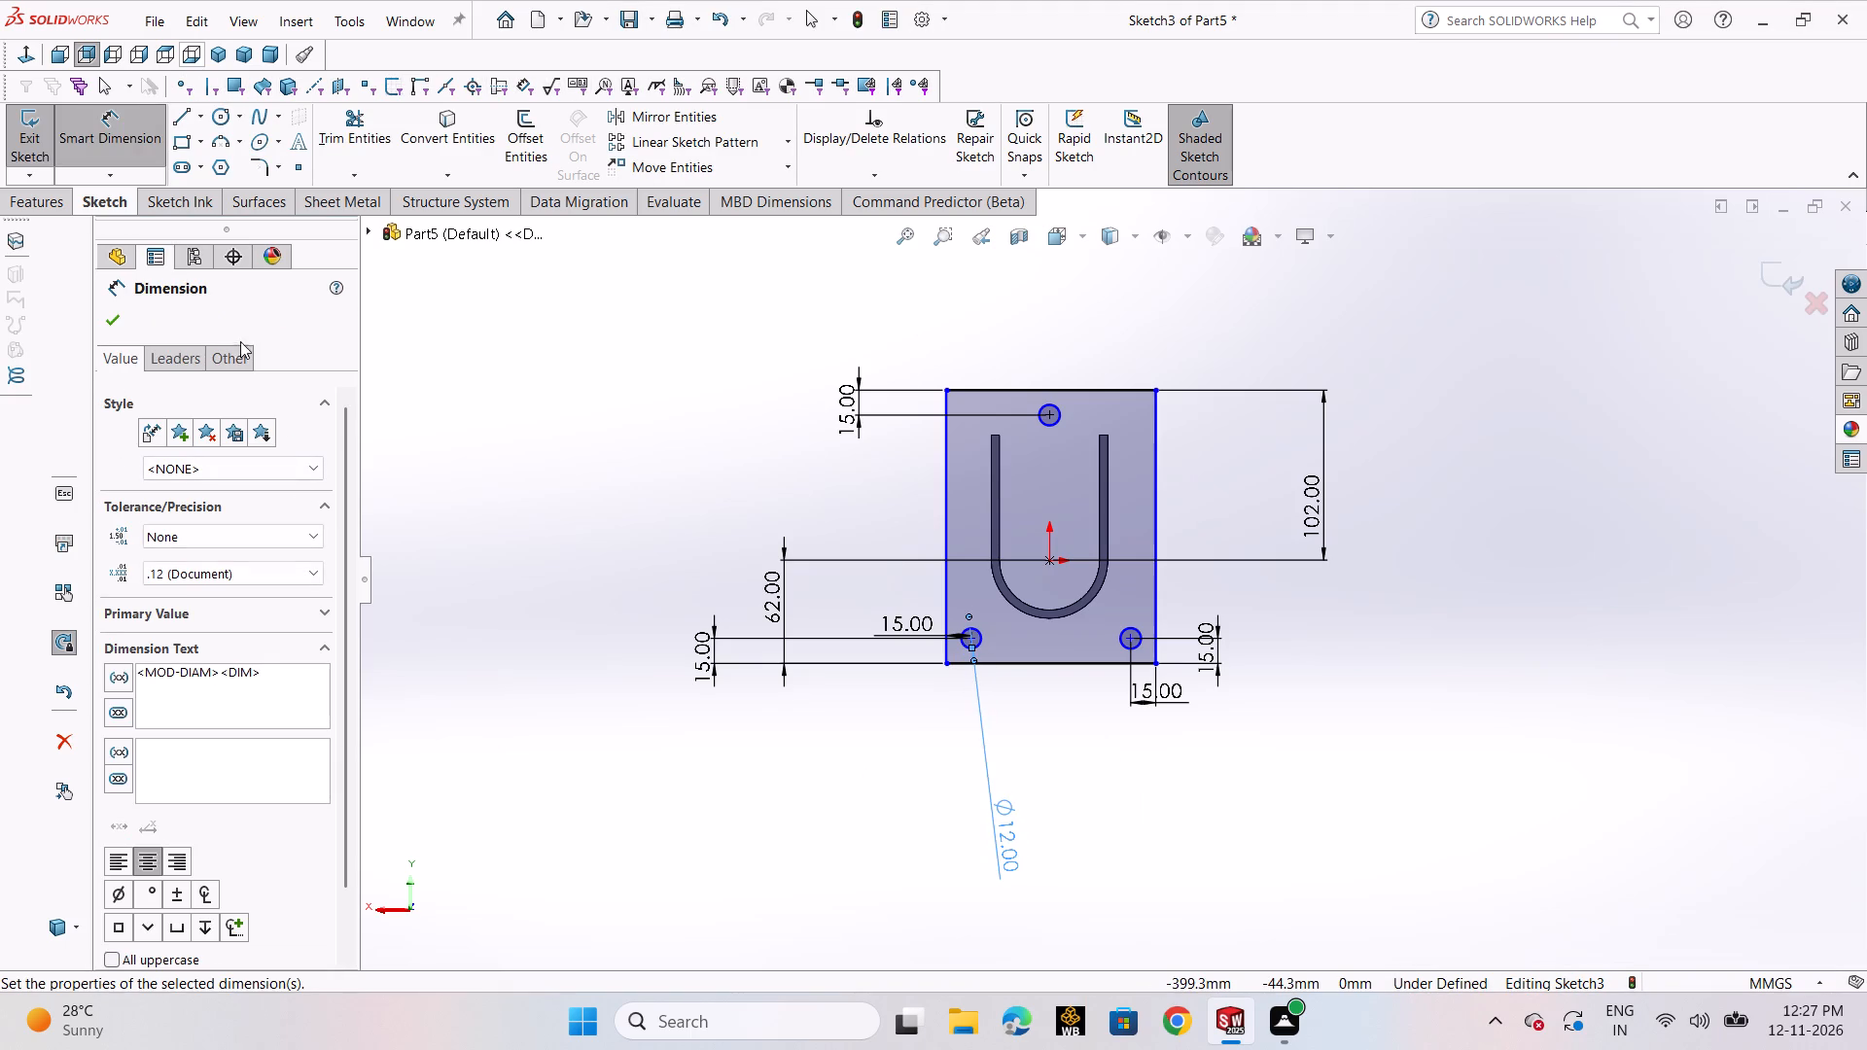
pyautogui.click(108, 317)
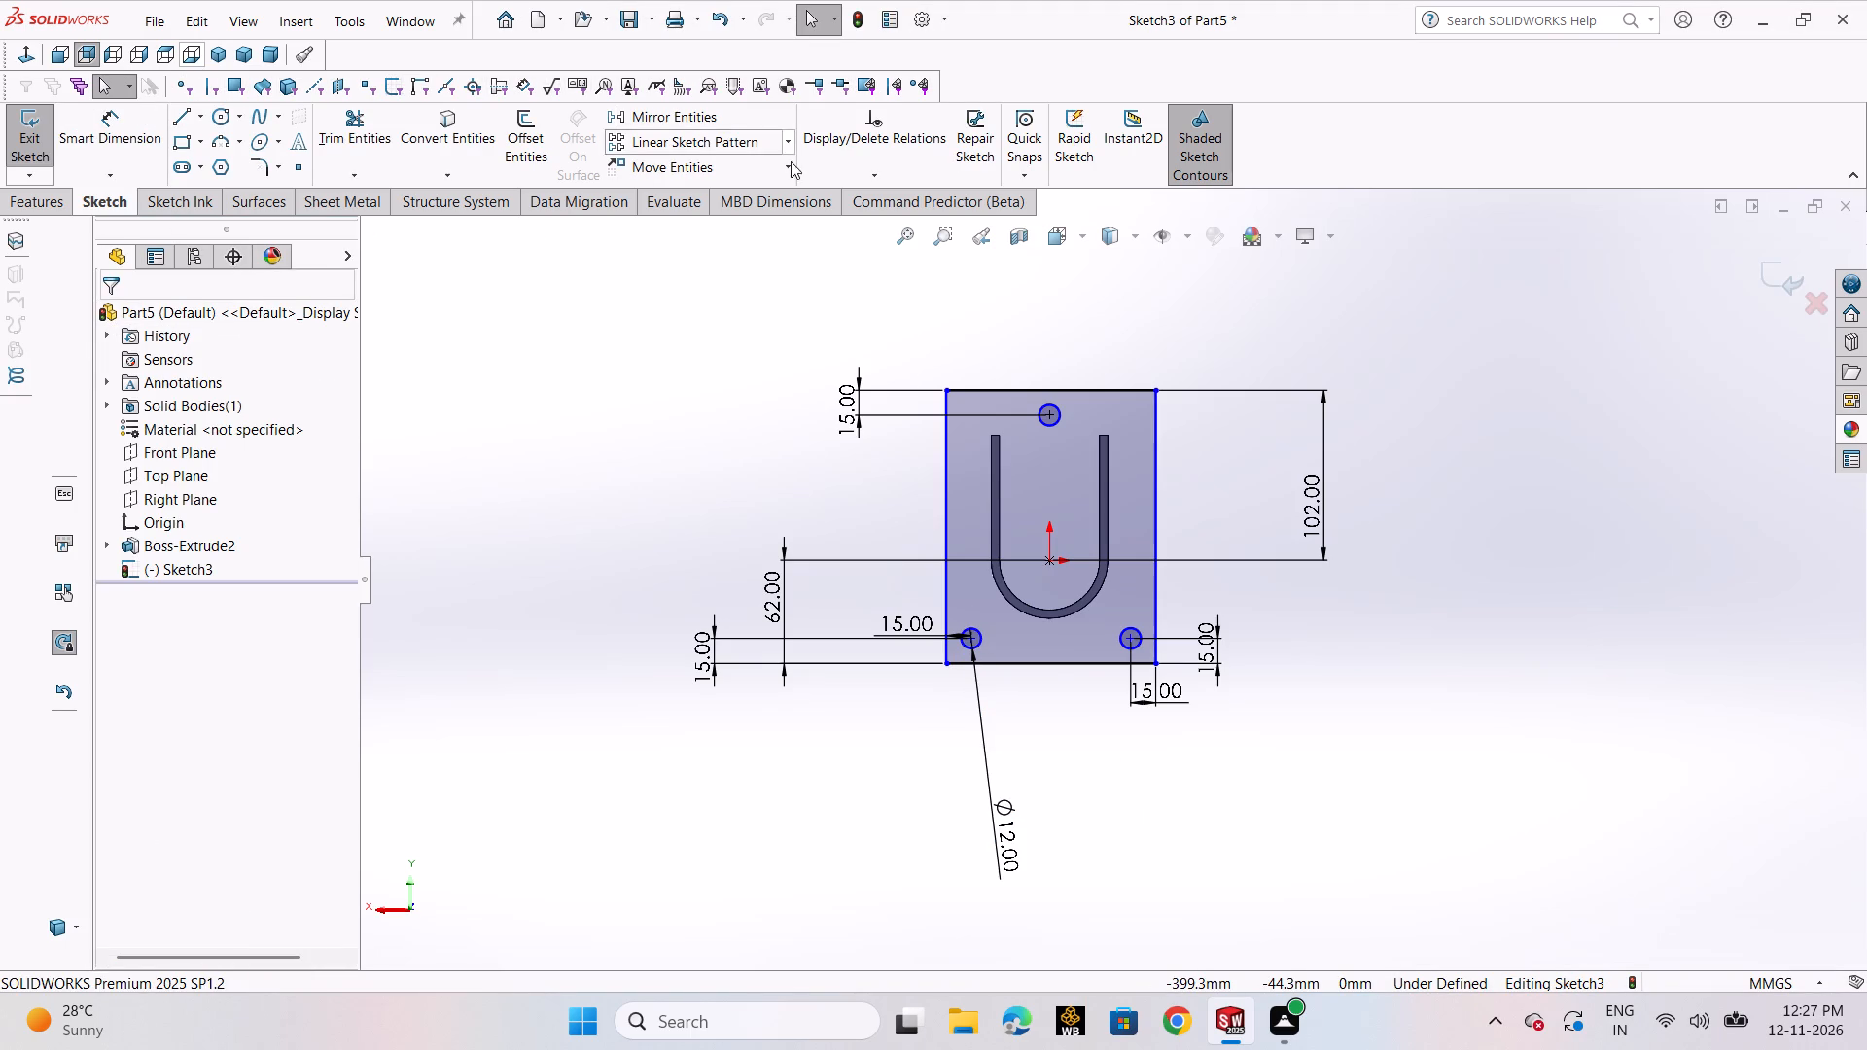
# Add an Equal relation between the three hole circles in the plate sketch.
pyautogui.click(825, 173)
pyautogui.click(845, 210)
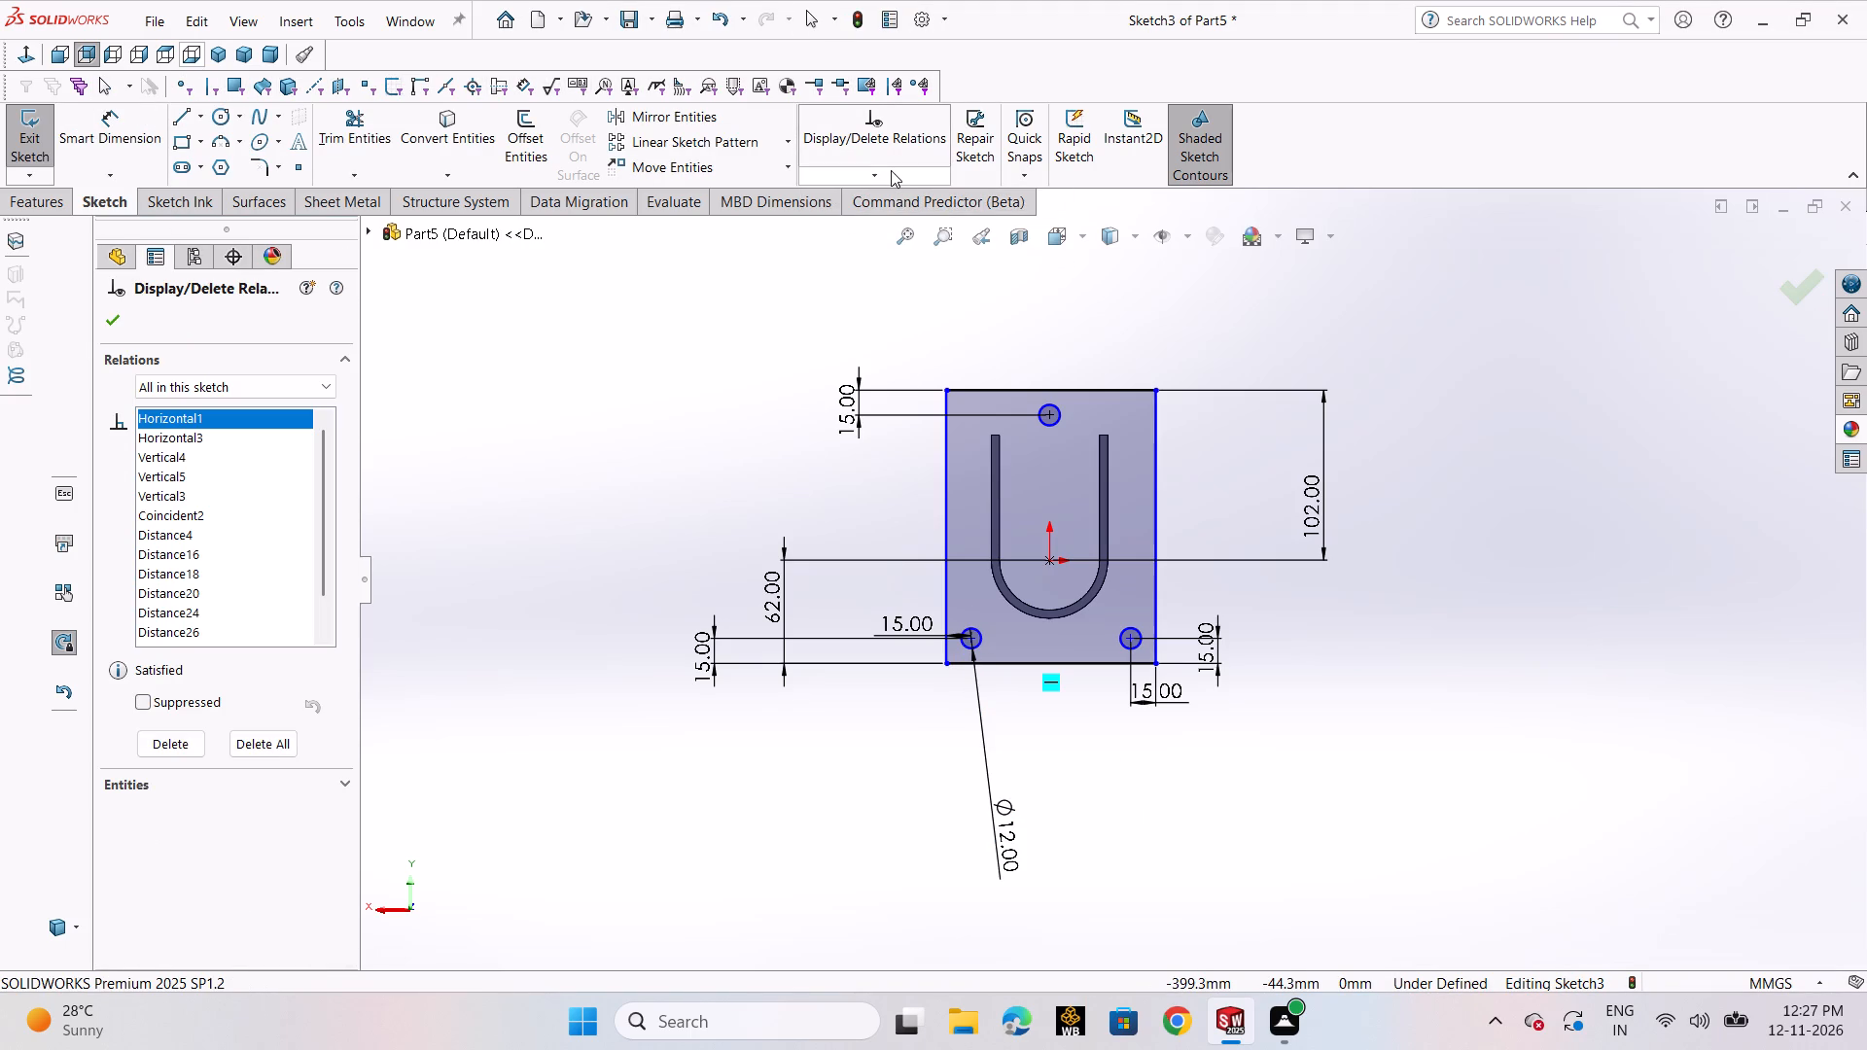
pyautogui.click(891, 170)
pyautogui.click(882, 221)
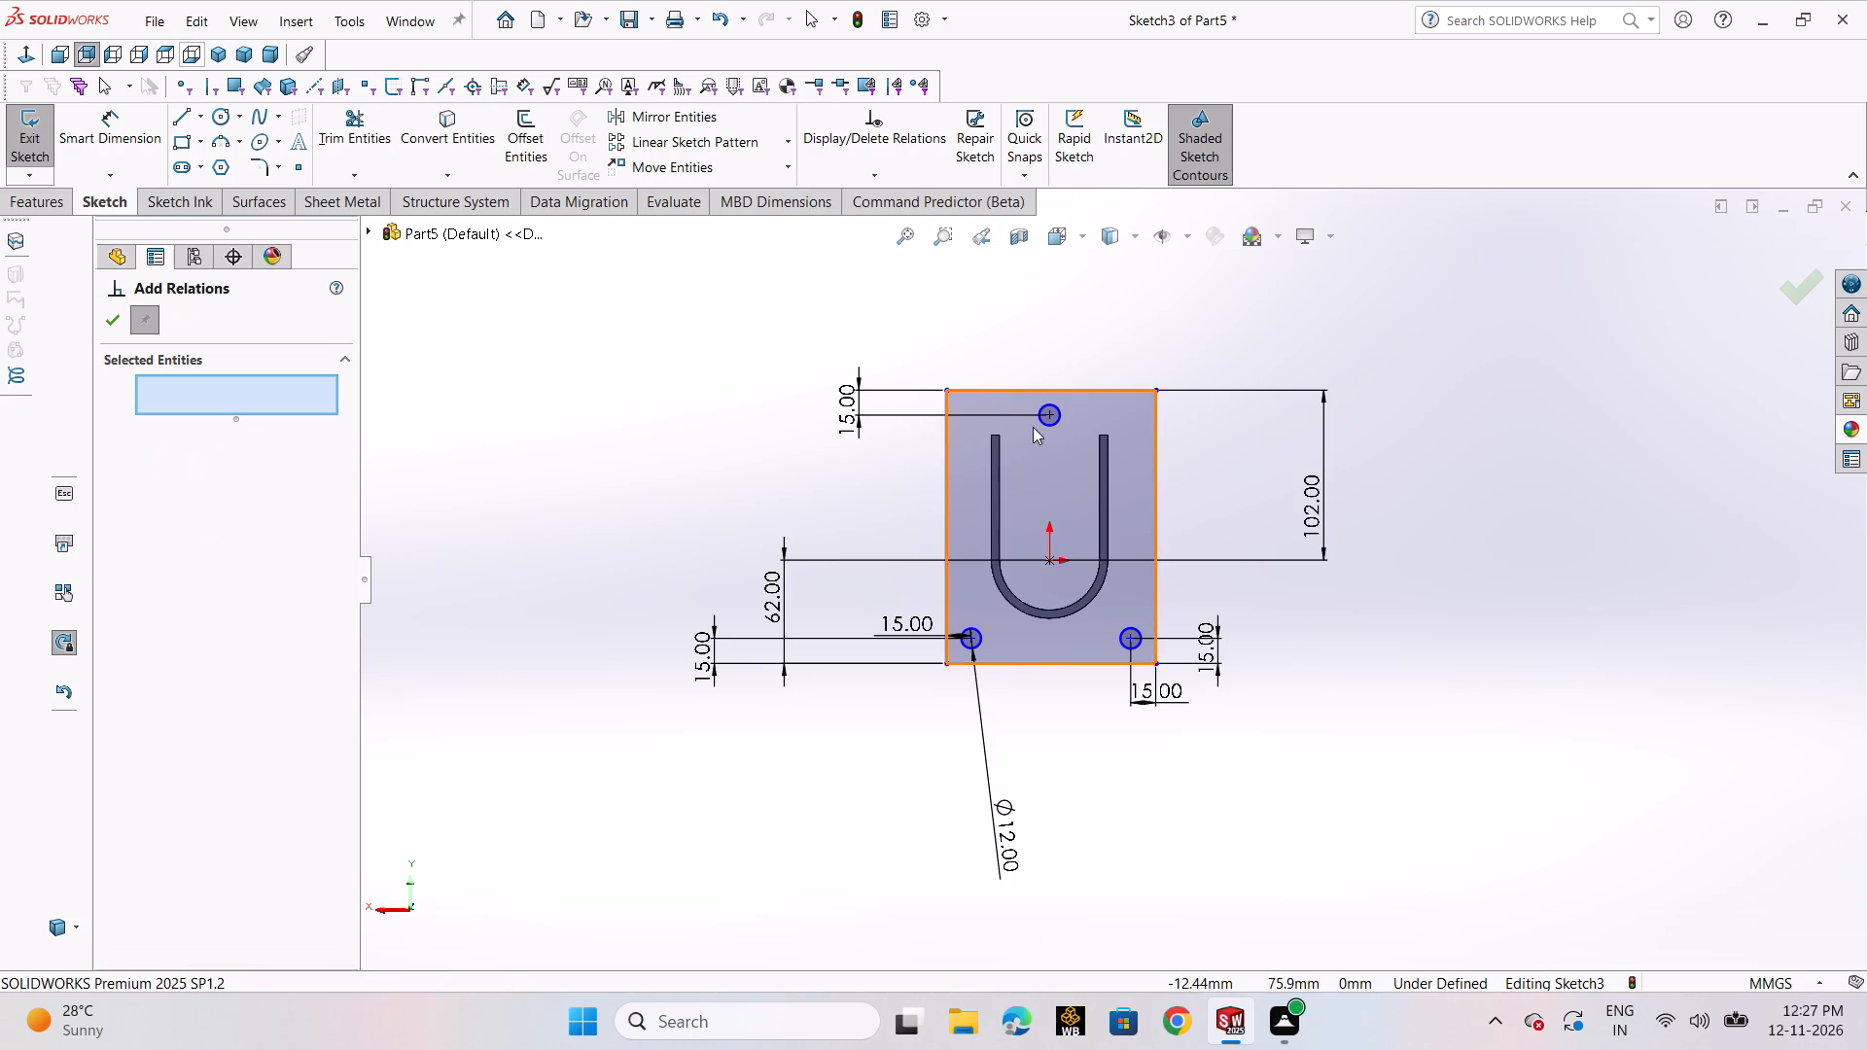
pyautogui.click(1040, 421)
pyautogui.scroll(-3, 1009, 571)
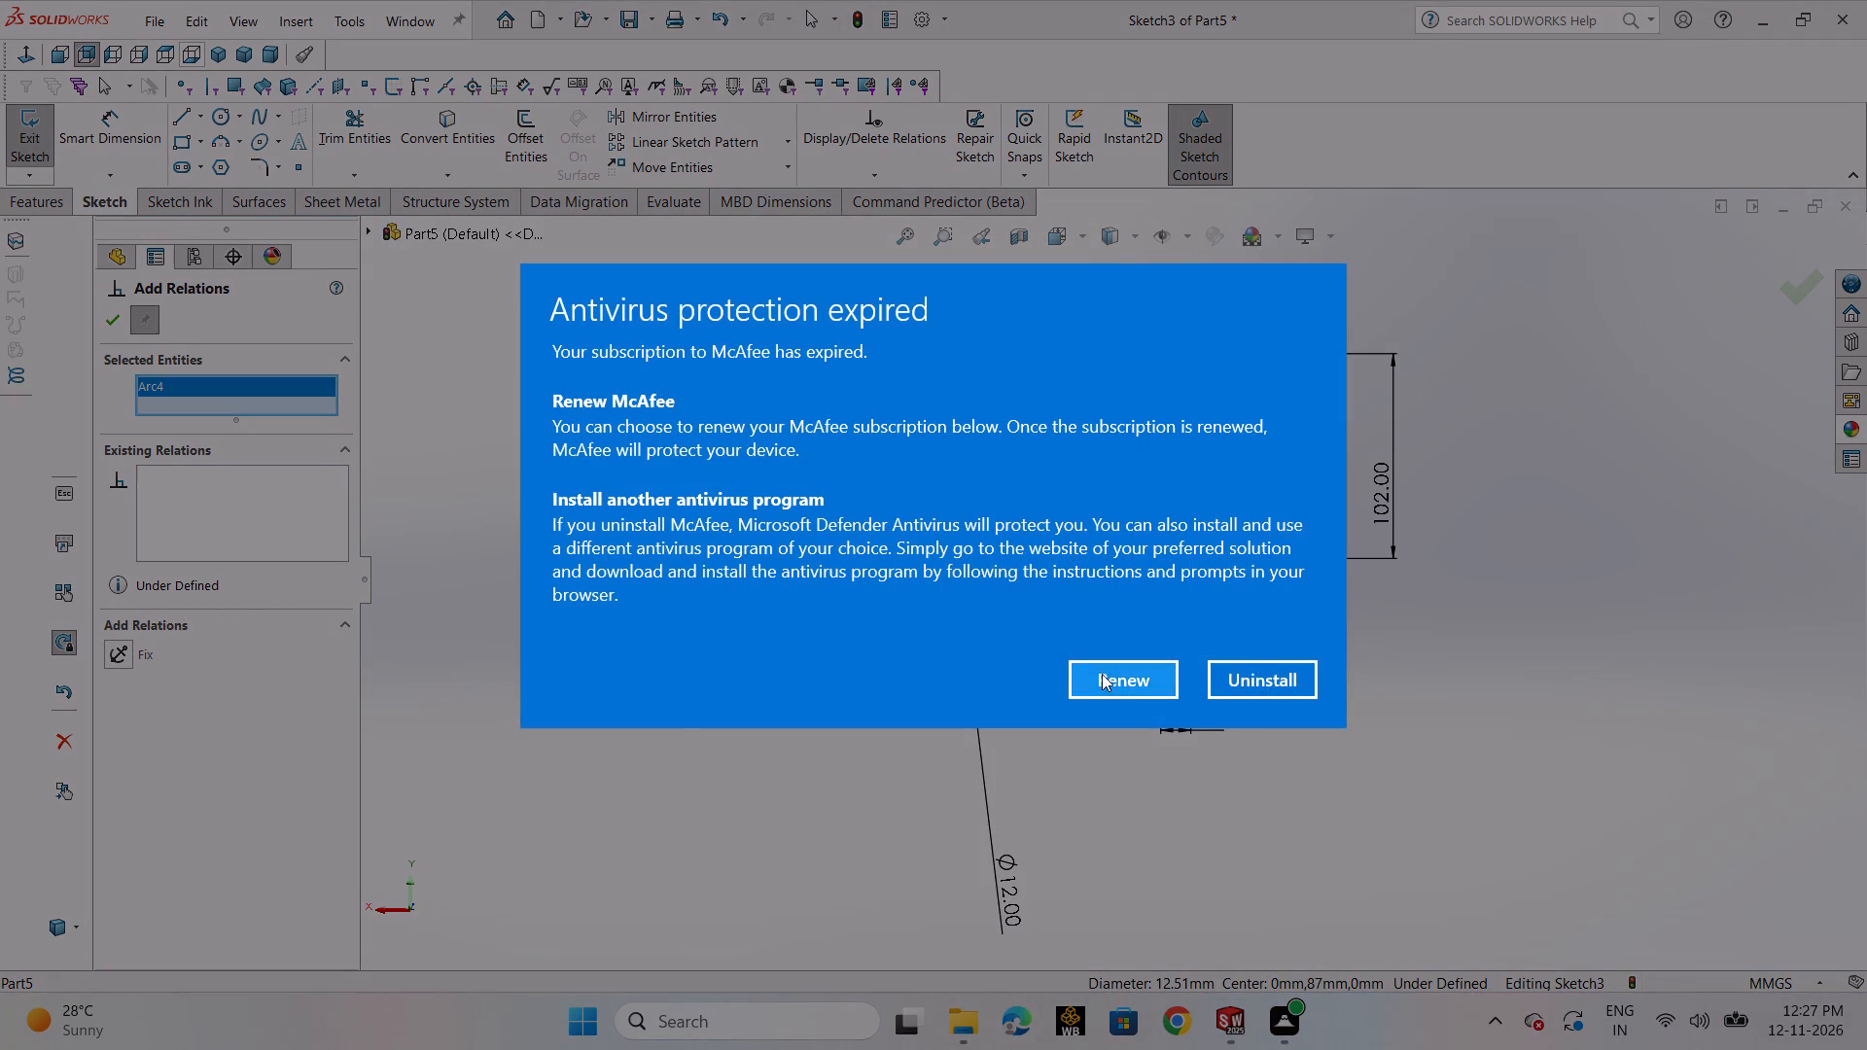
pyautogui.click(1107, 678)
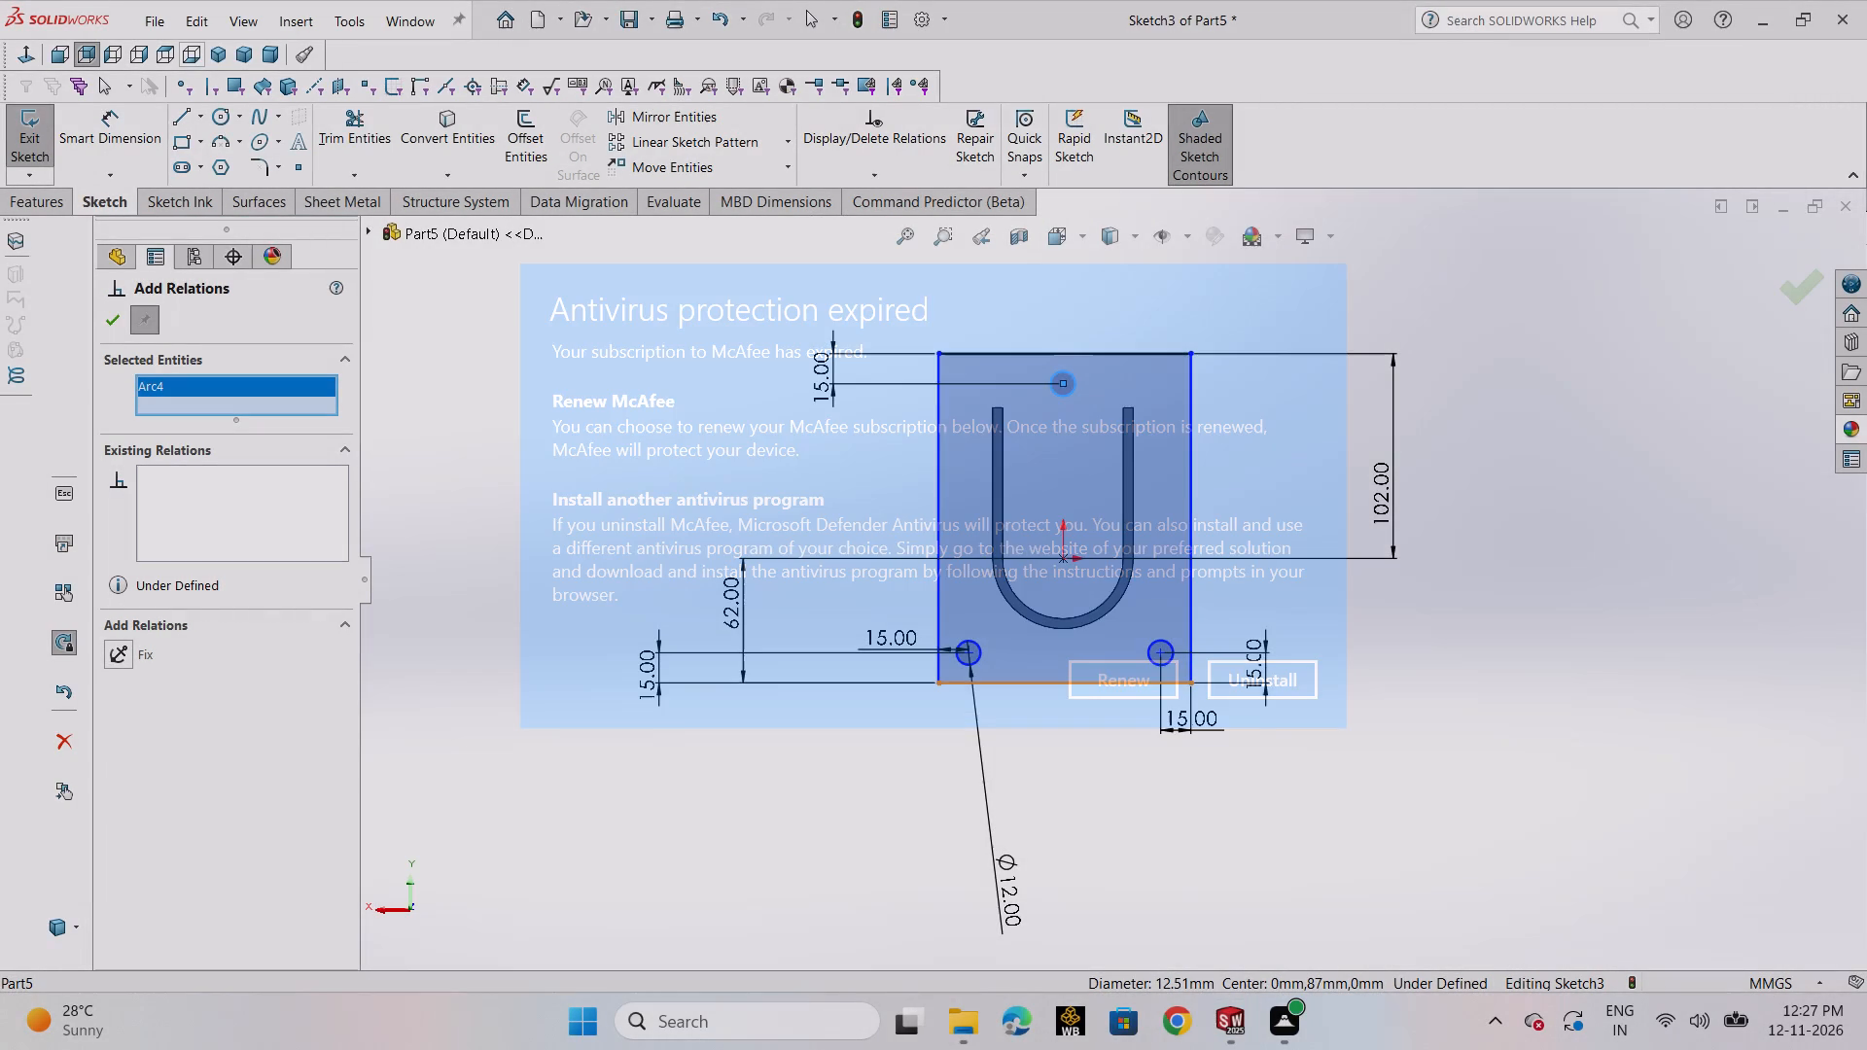
pyautogui.click(978, 657)
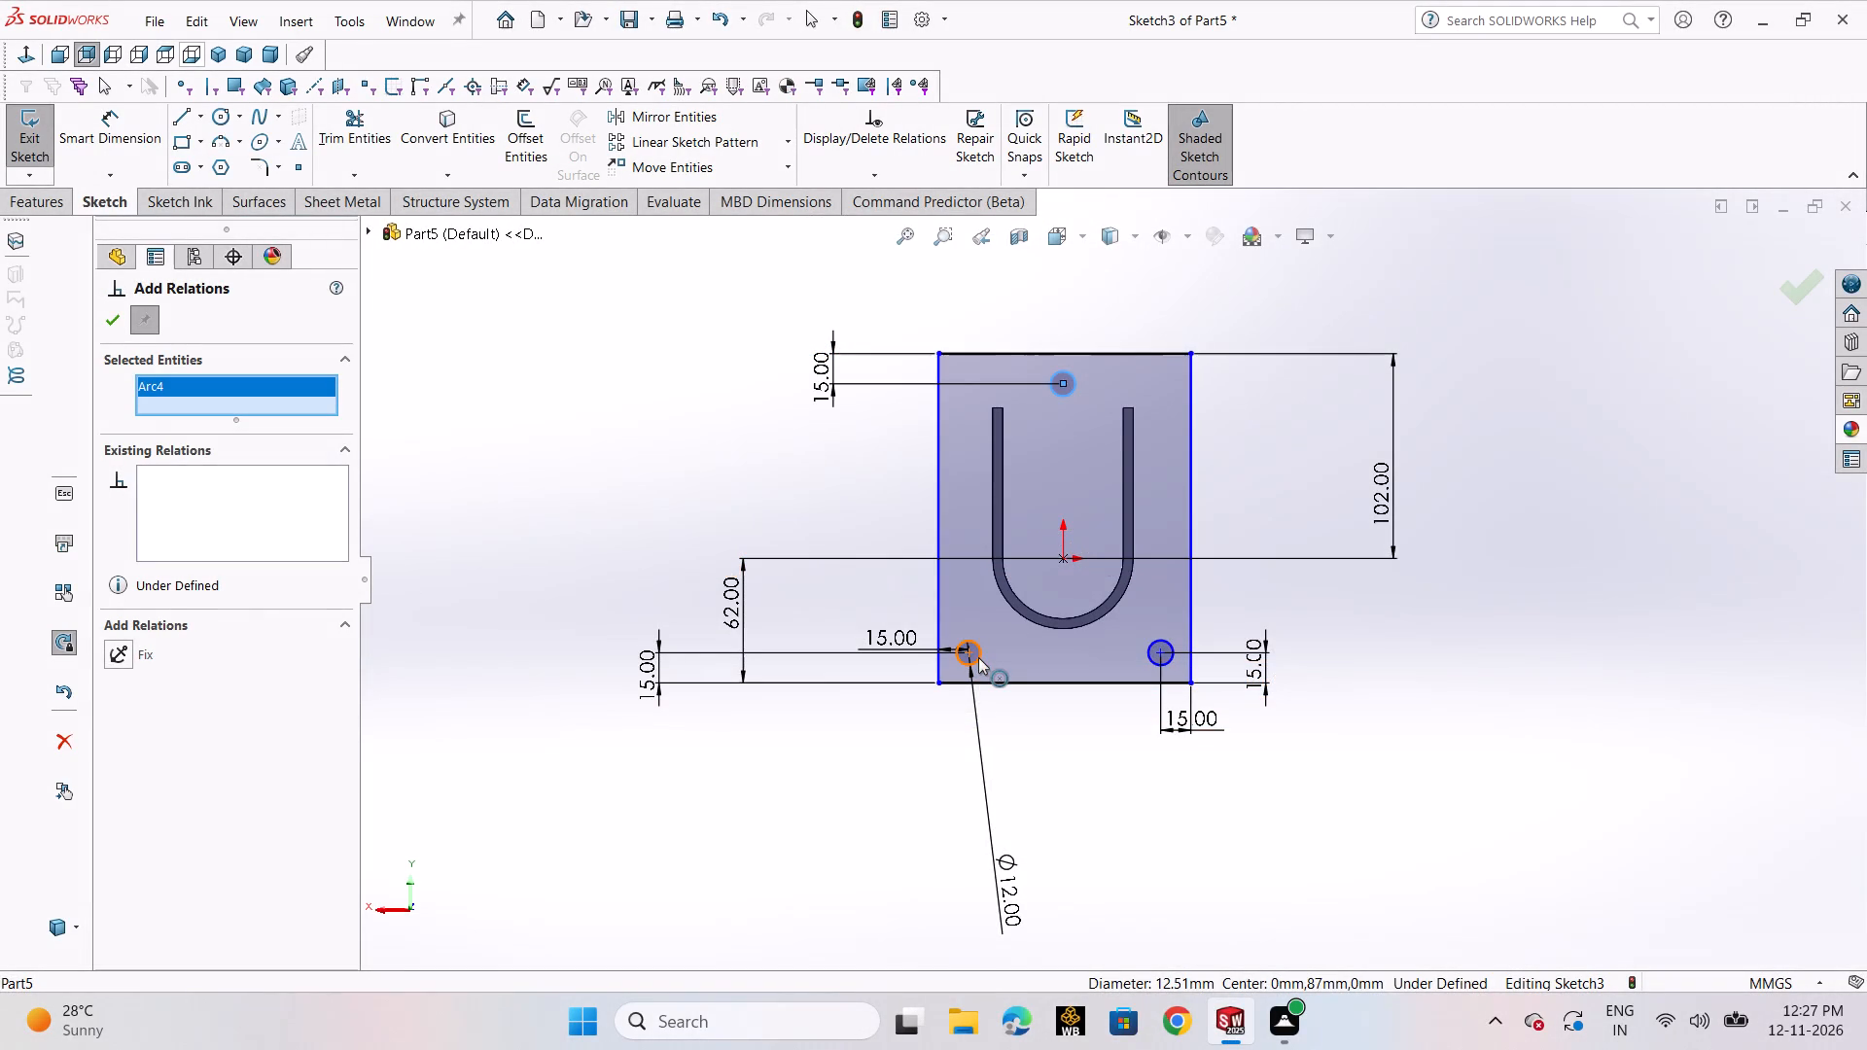
pyautogui.click(1155, 661)
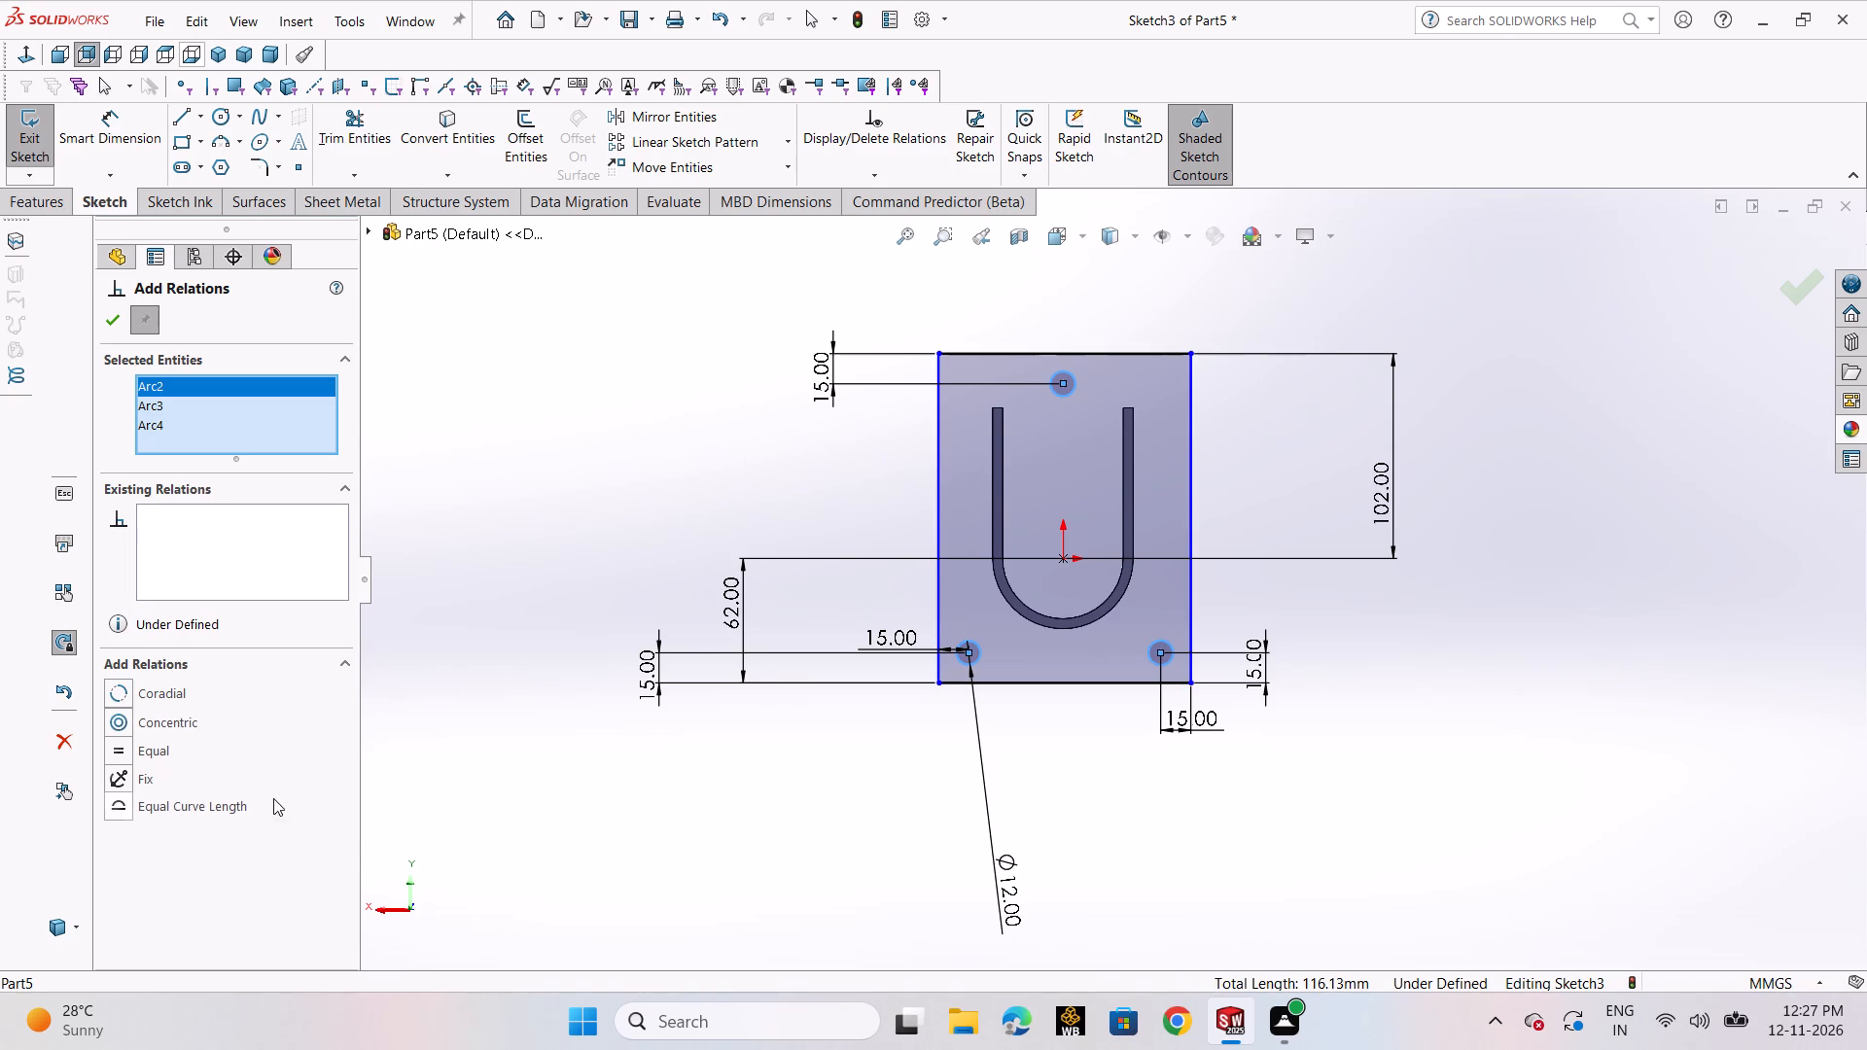
pyautogui.click(176, 760)
pyautogui.click(134, 745)
pyautogui.click(134, 750)
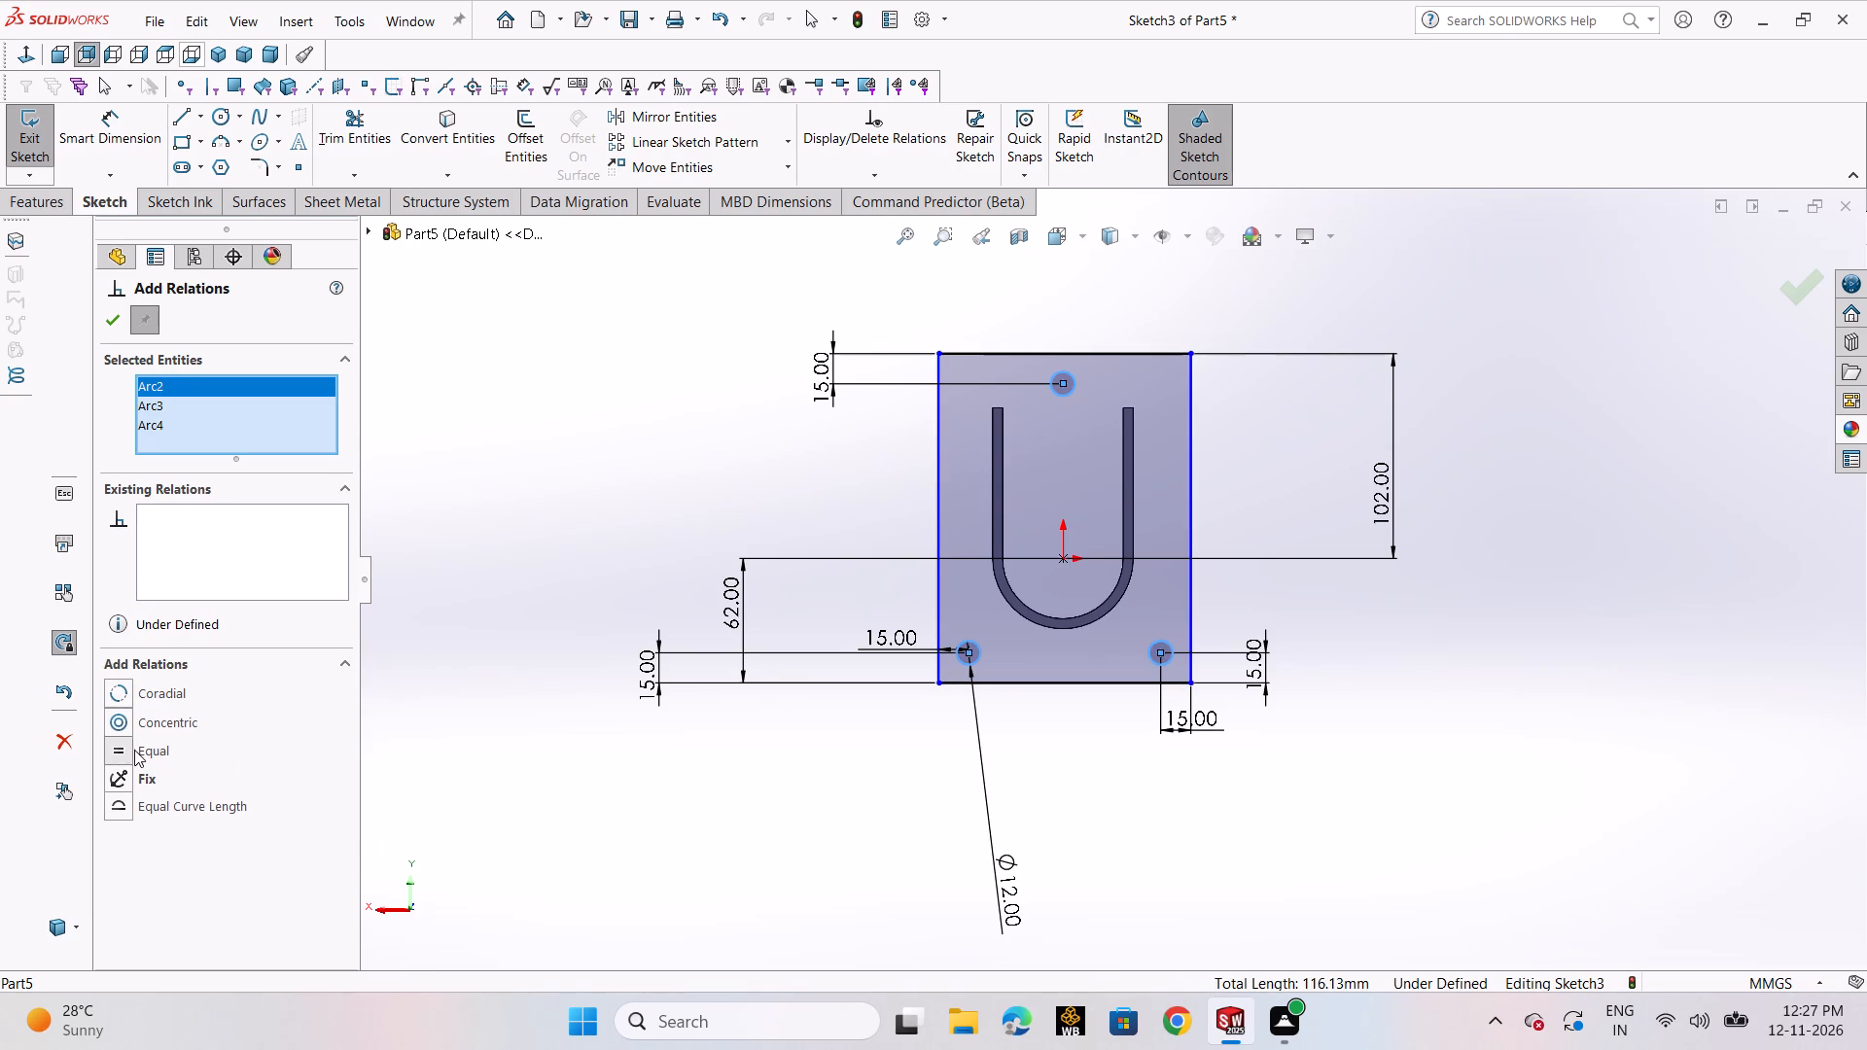
pyautogui.tripleClick(134, 750)
pyautogui.click(115, 311)
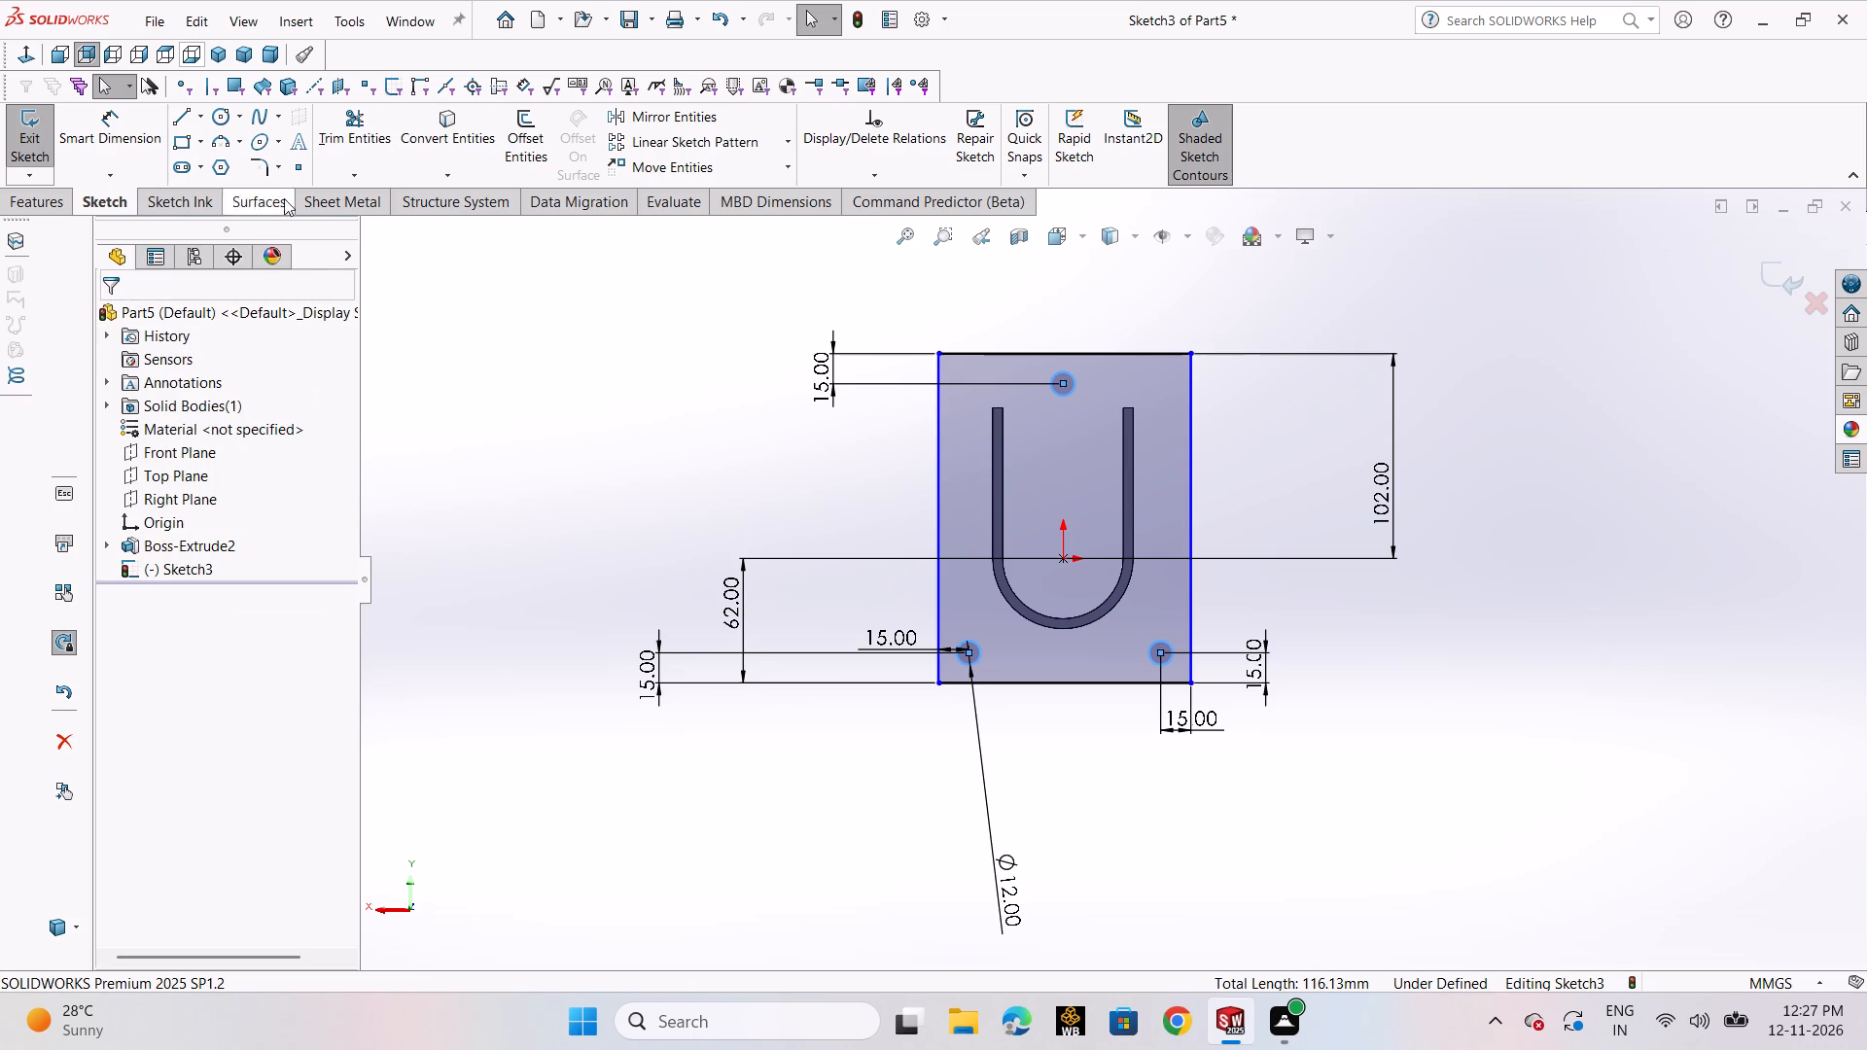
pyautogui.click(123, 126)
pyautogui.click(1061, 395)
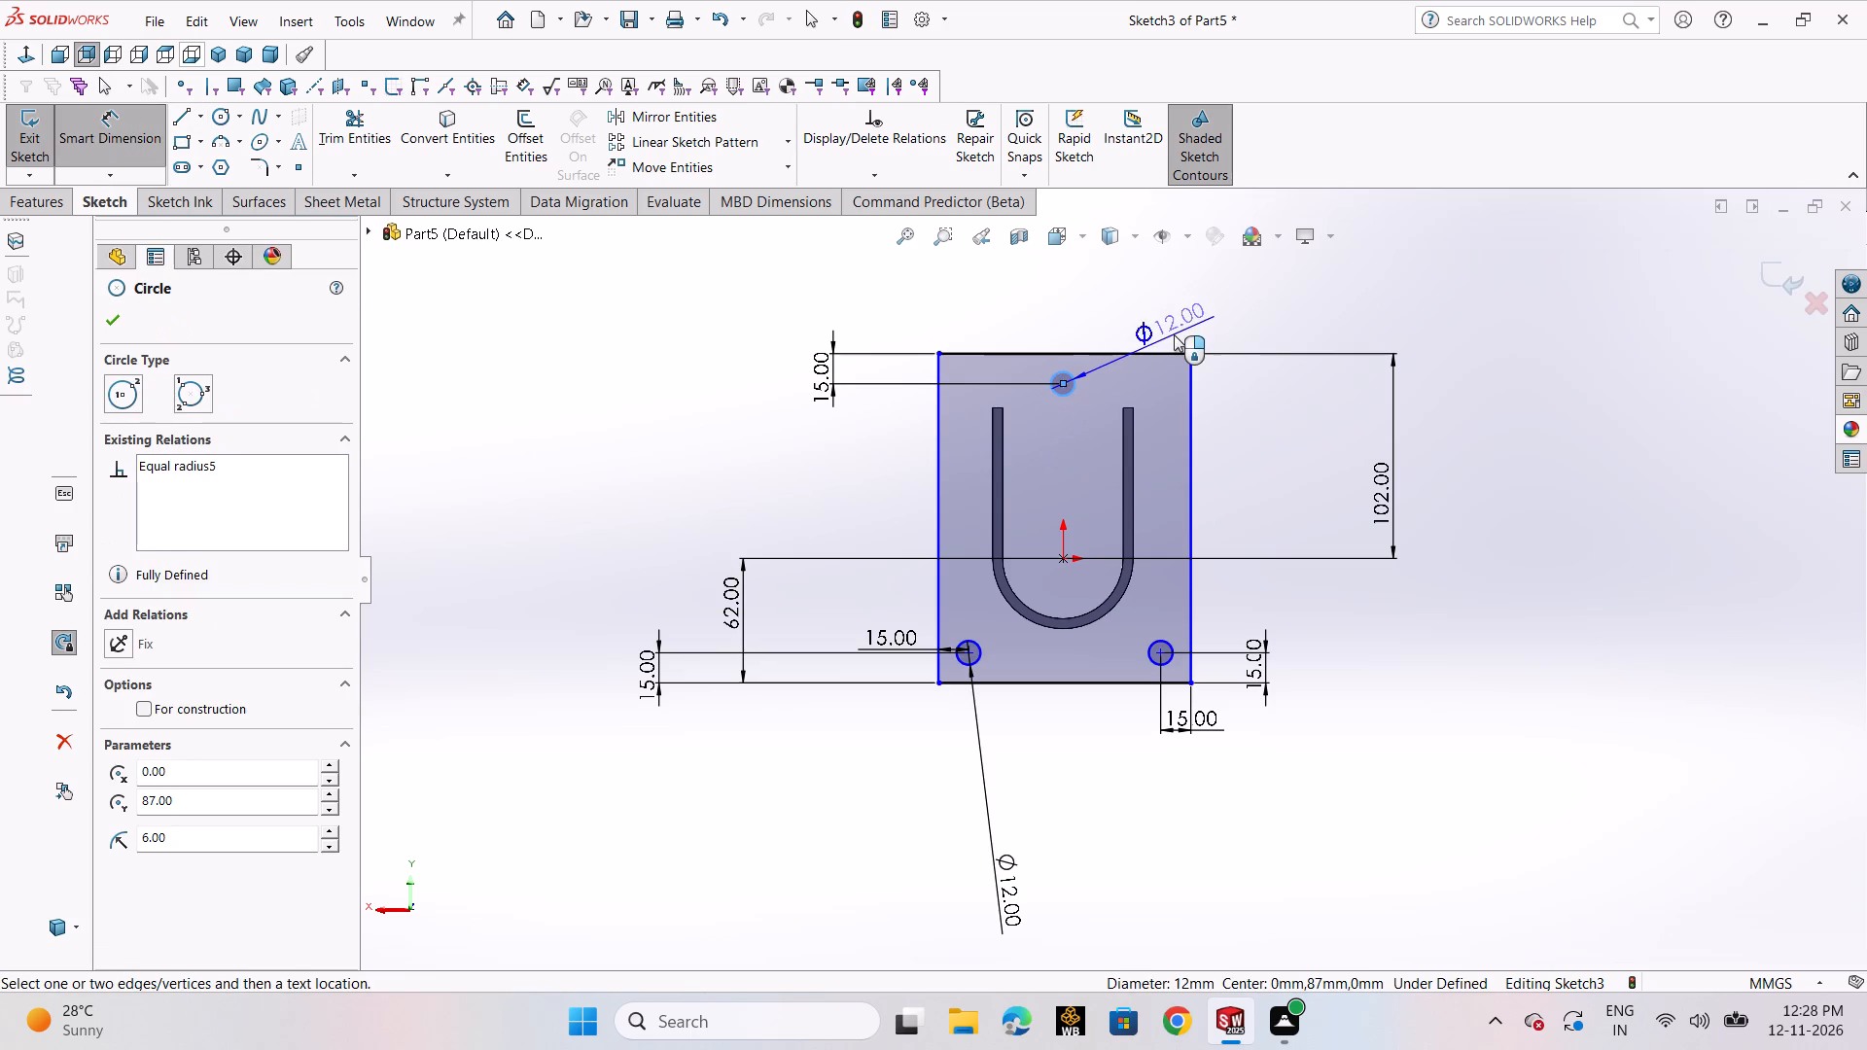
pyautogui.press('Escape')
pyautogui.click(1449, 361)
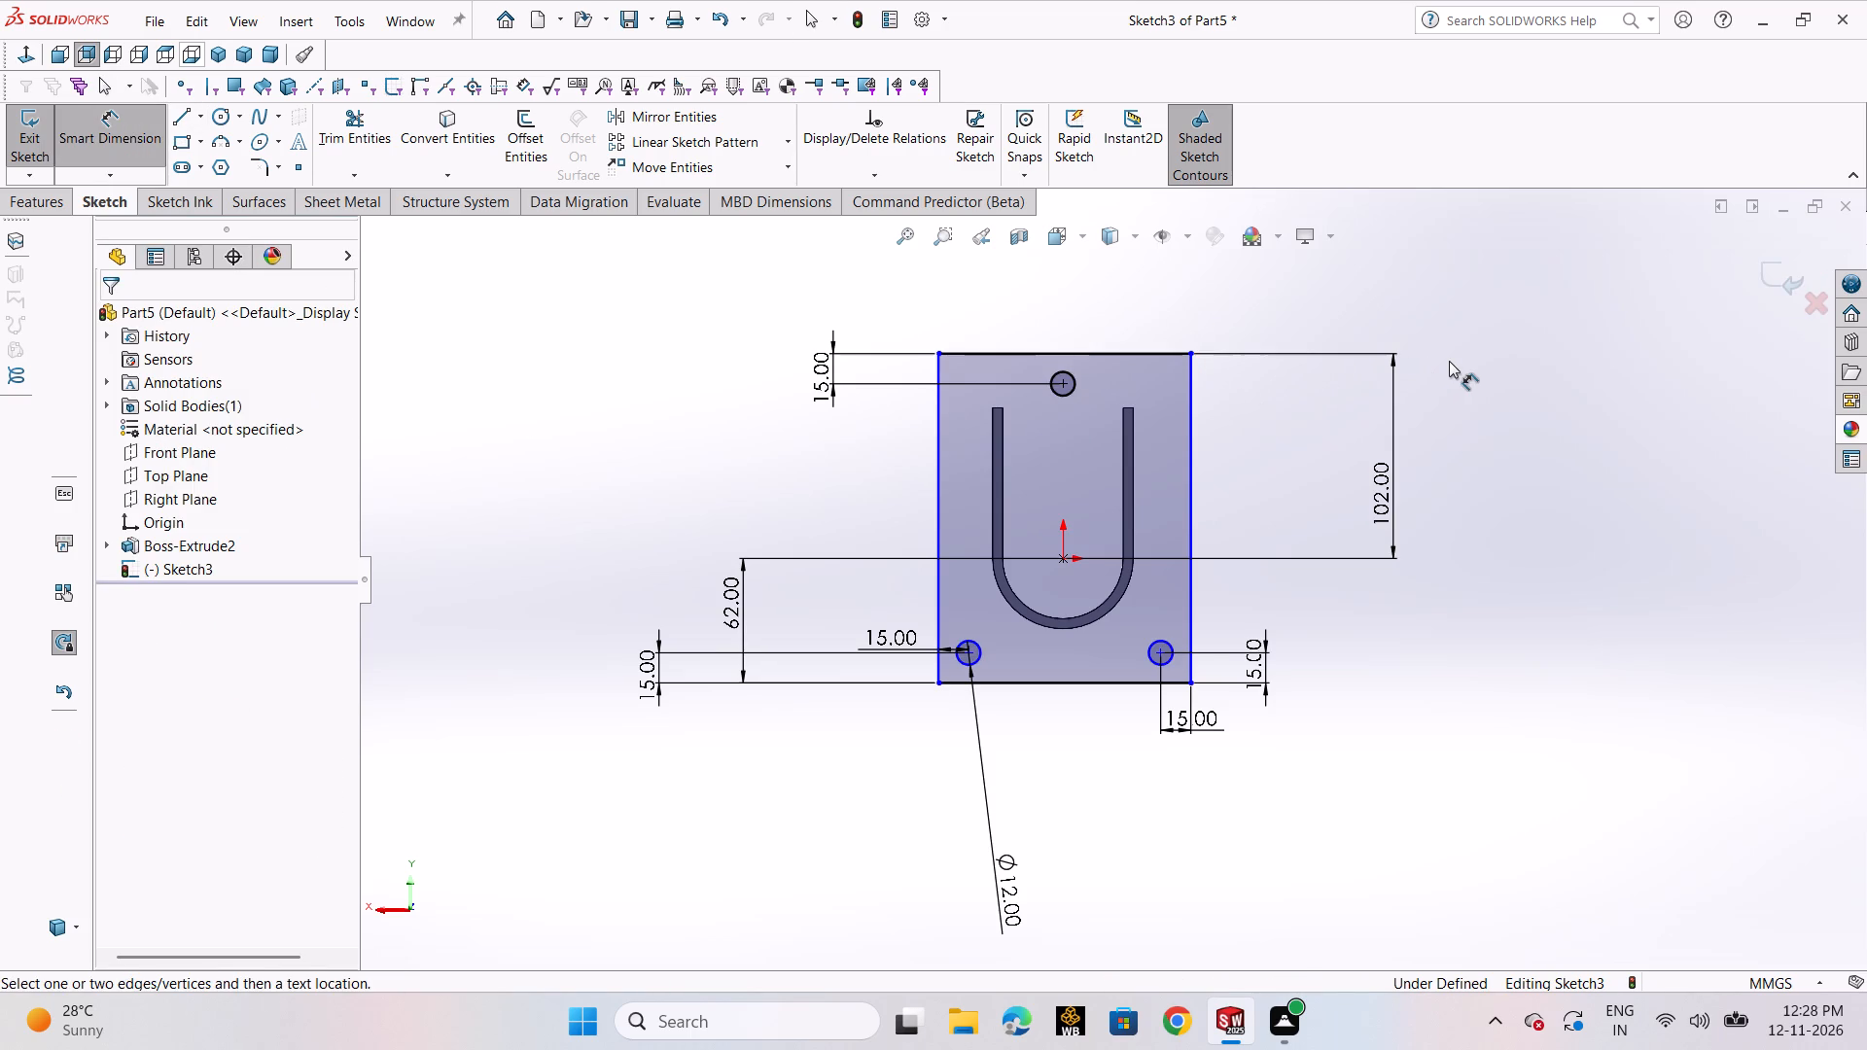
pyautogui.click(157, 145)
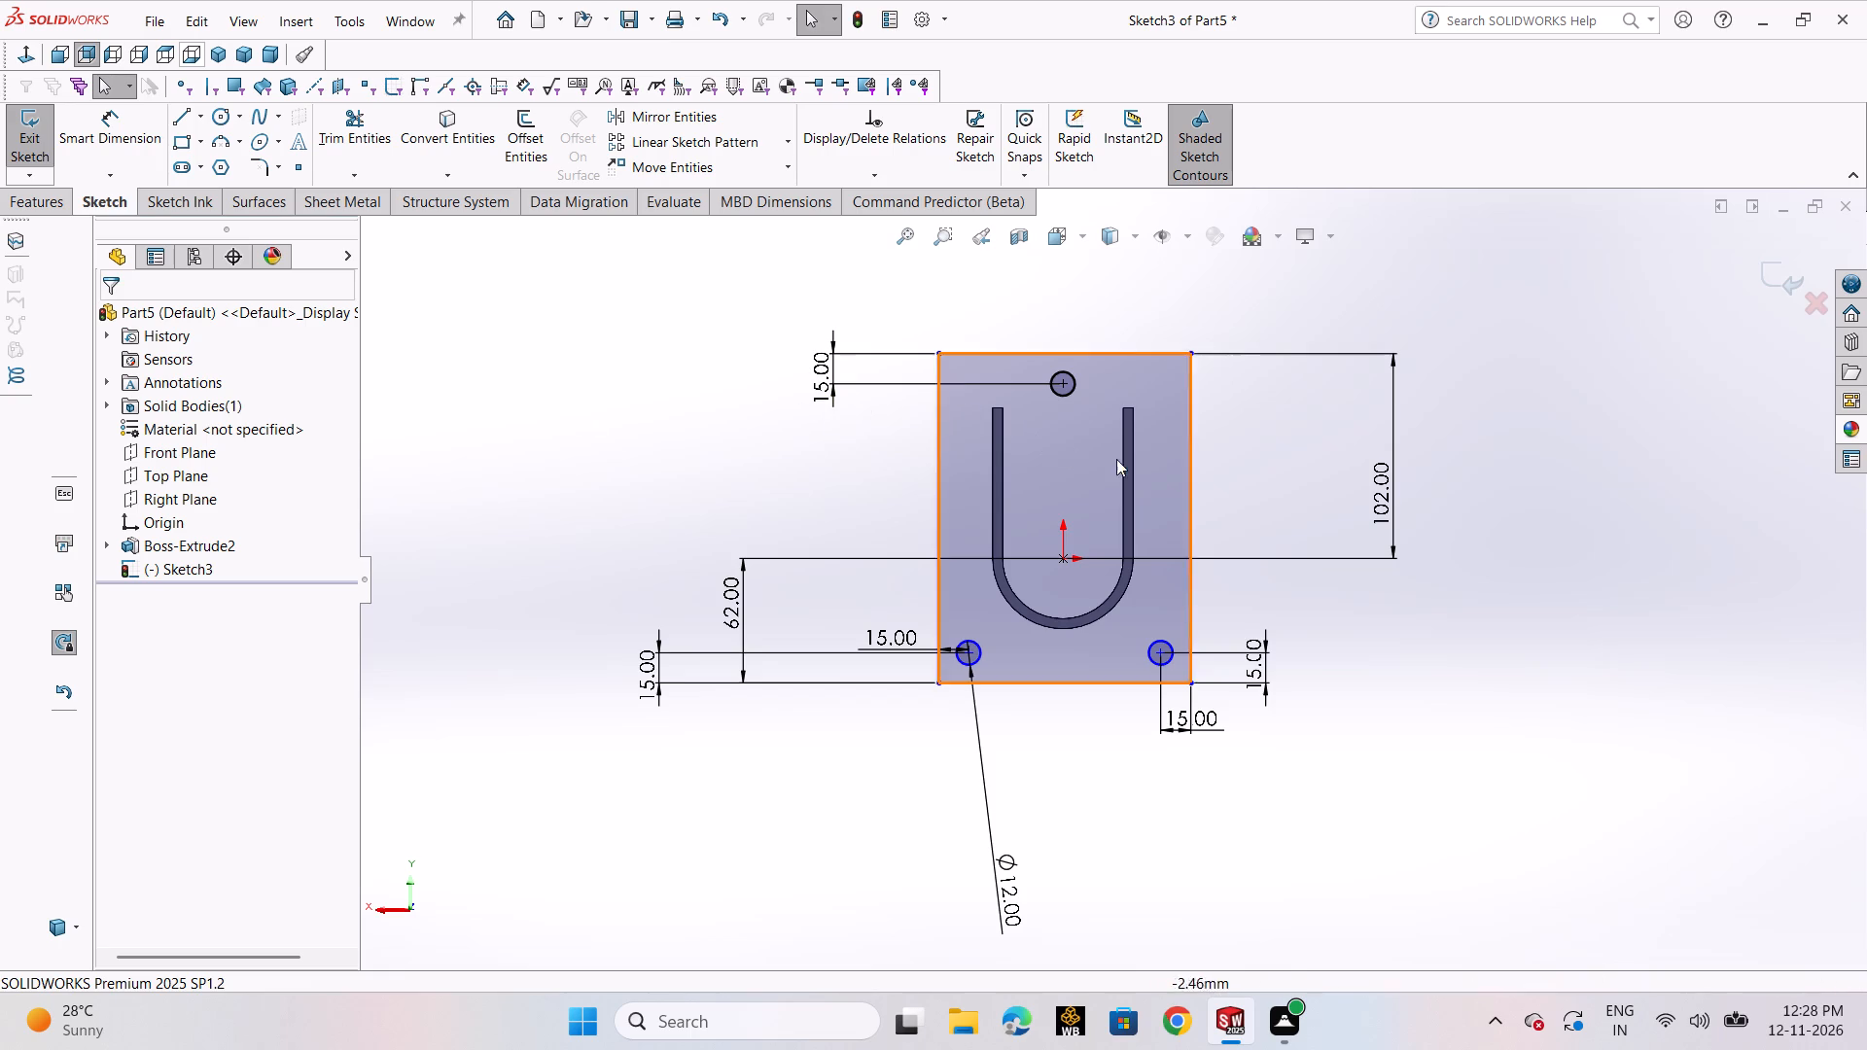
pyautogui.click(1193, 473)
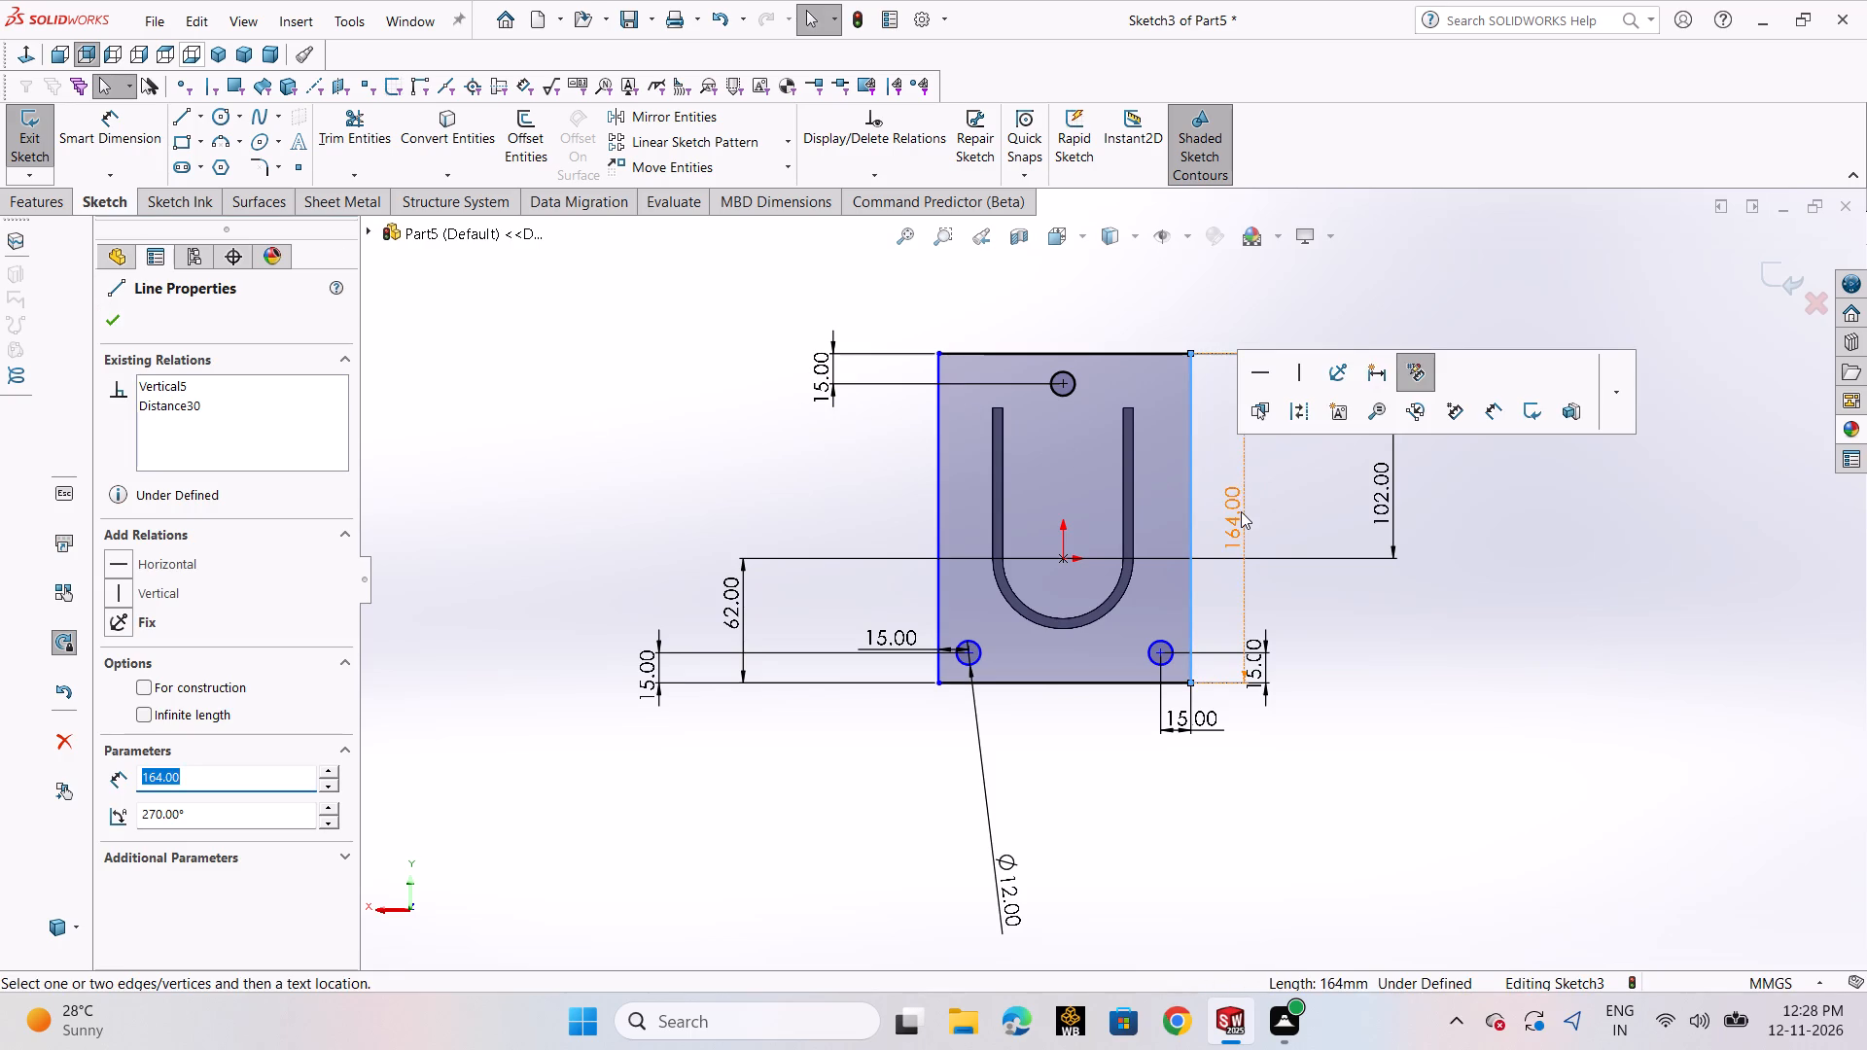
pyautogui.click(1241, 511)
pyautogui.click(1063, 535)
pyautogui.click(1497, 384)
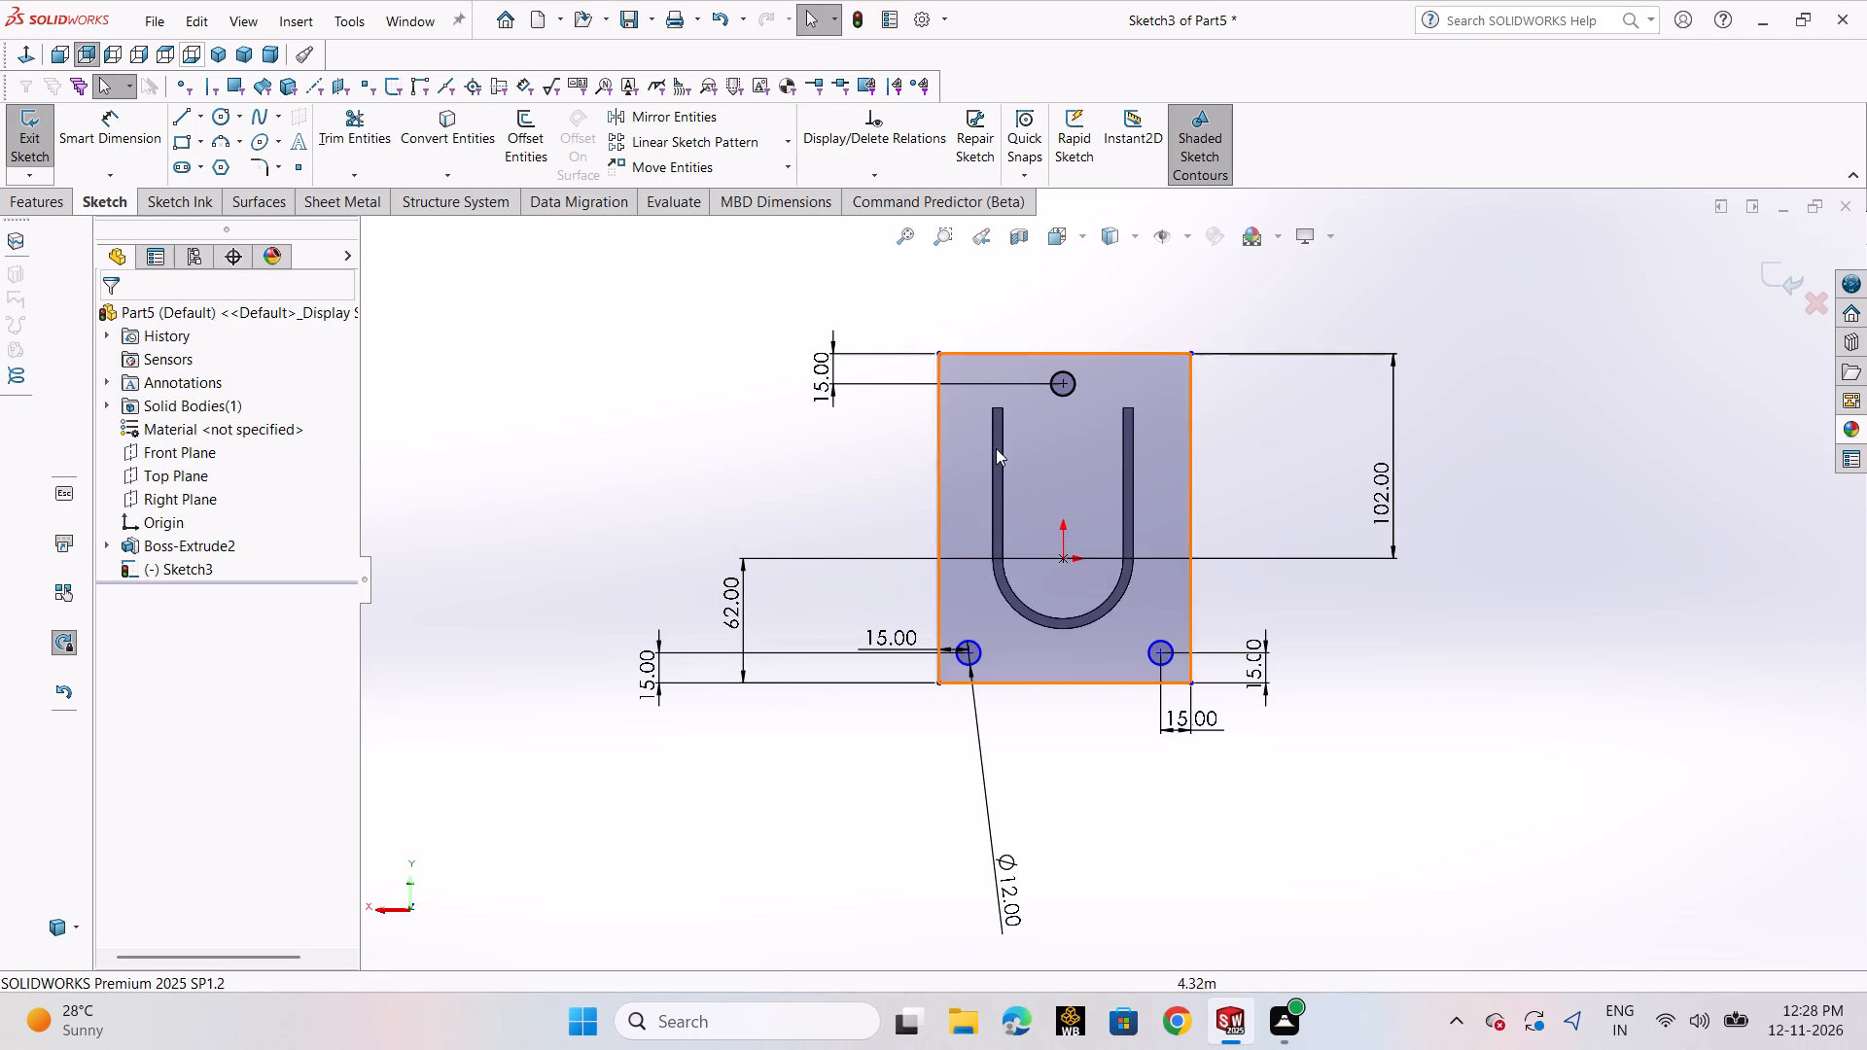
# Dimension the plate's width between its two vertical edges, keeping the drawn size, and exit the sketch.
pyautogui.click(128, 143)
pyautogui.click(939, 502)
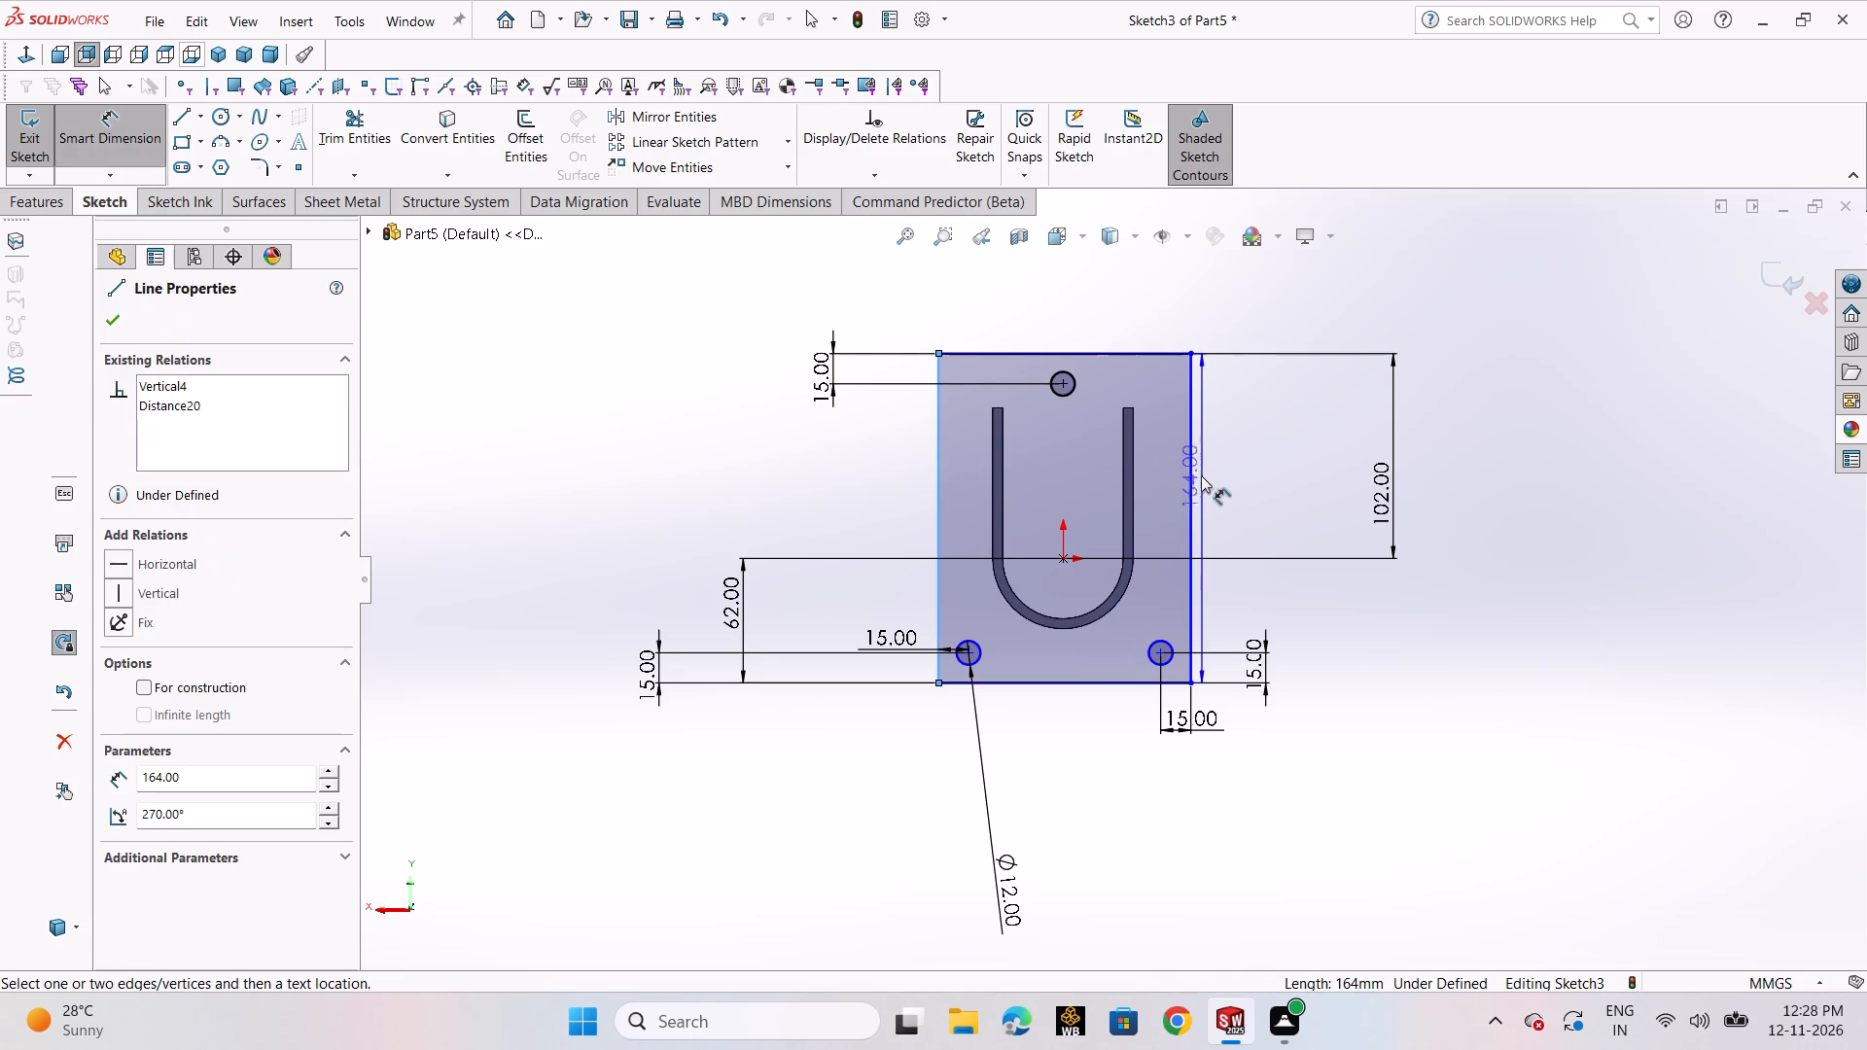
pyautogui.click(1193, 467)
pyautogui.click(1129, 310)
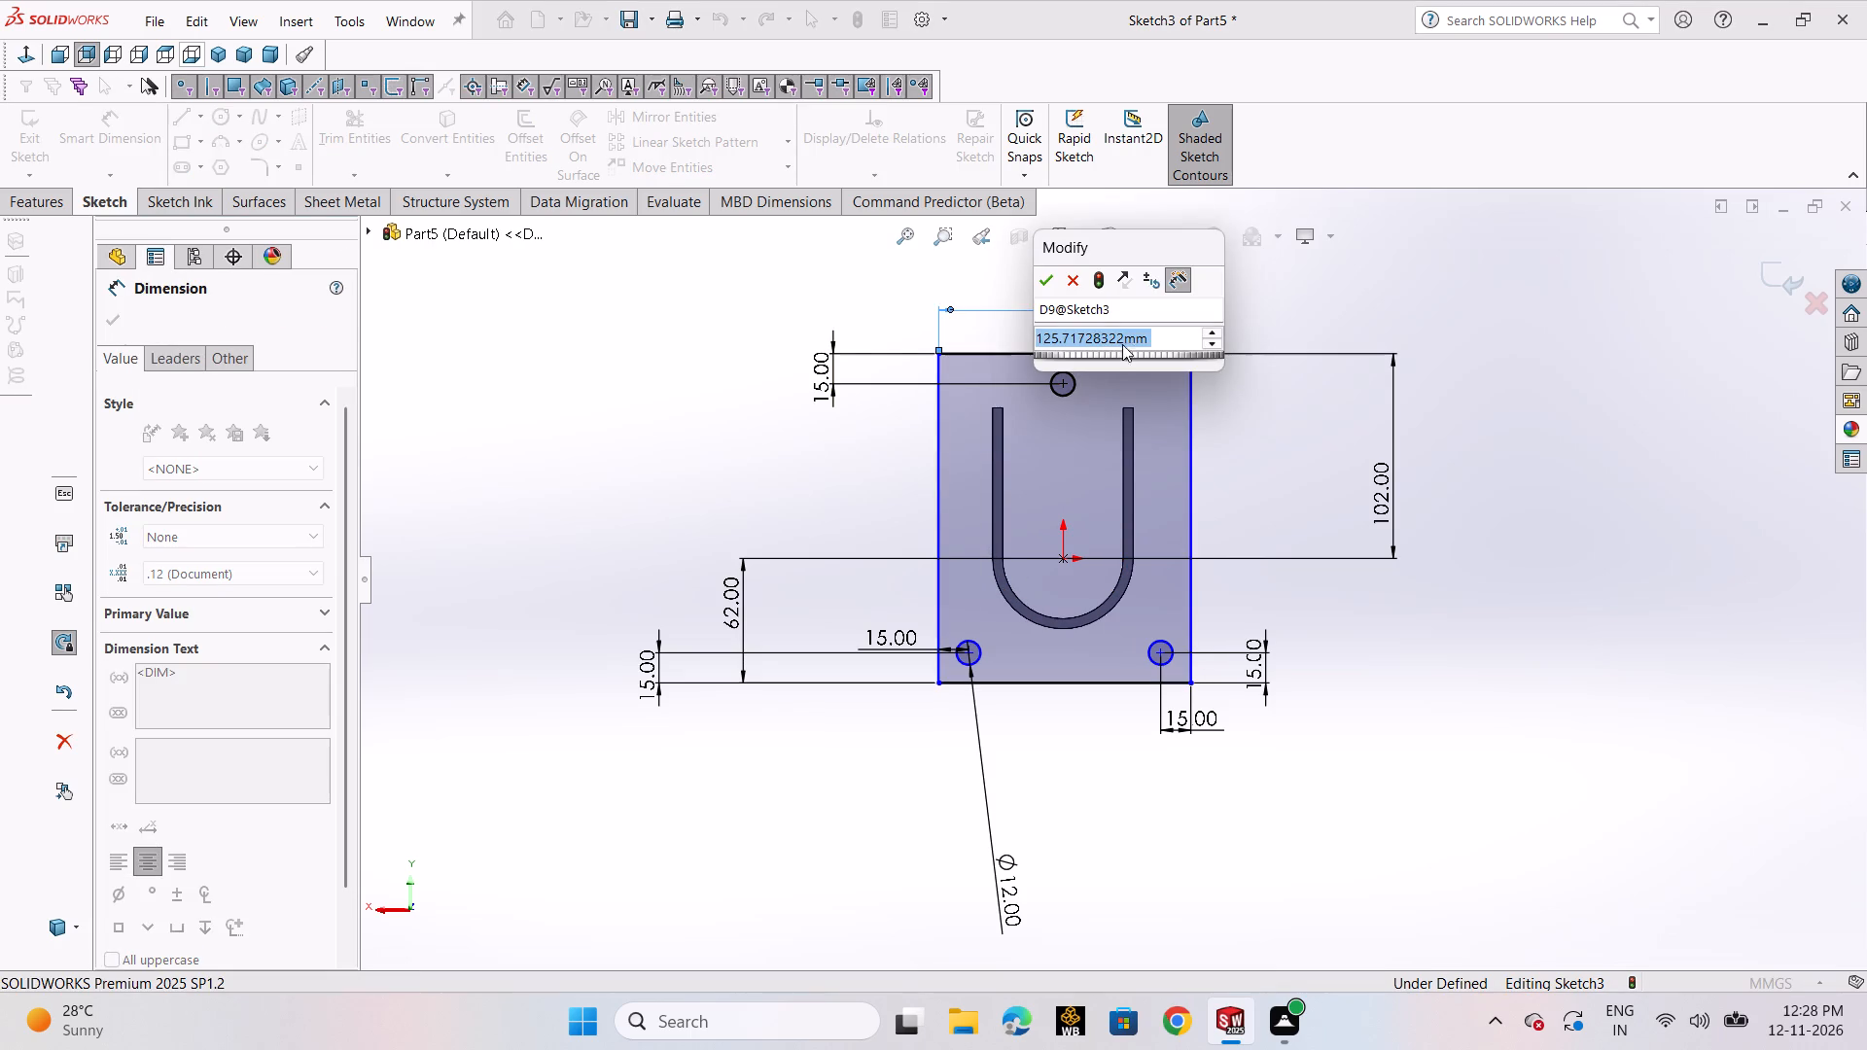
pyautogui.click(1043, 289)
pyautogui.click(1490, 463)
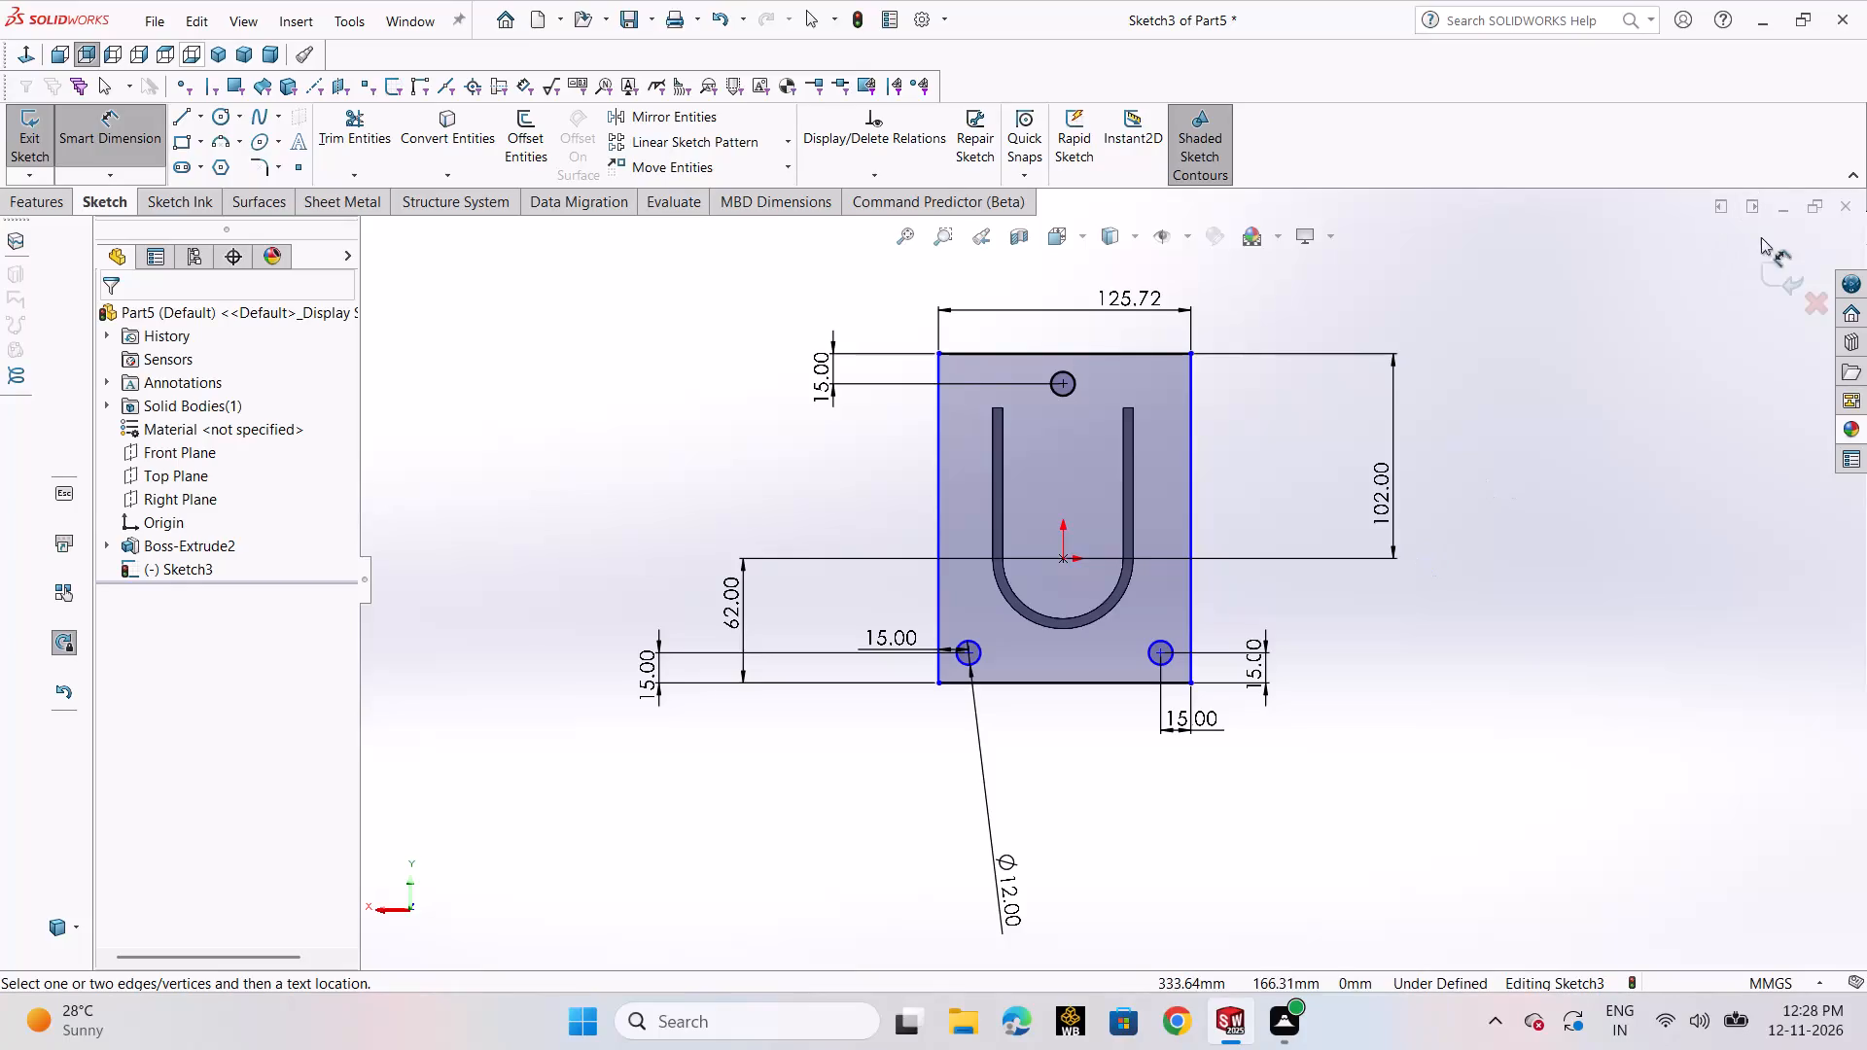
pyautogui.click(1762, 272)
# Extrude the plate sketch 55 mm with the direction reversed toward the U-shaped body.
pyautogui.scroll(2, 1667, 414)
pyautogui.moveTo(1598, 407); pyautogui.dragTo(1455, 464, button='middle')
pyautogui.click(44, 147)
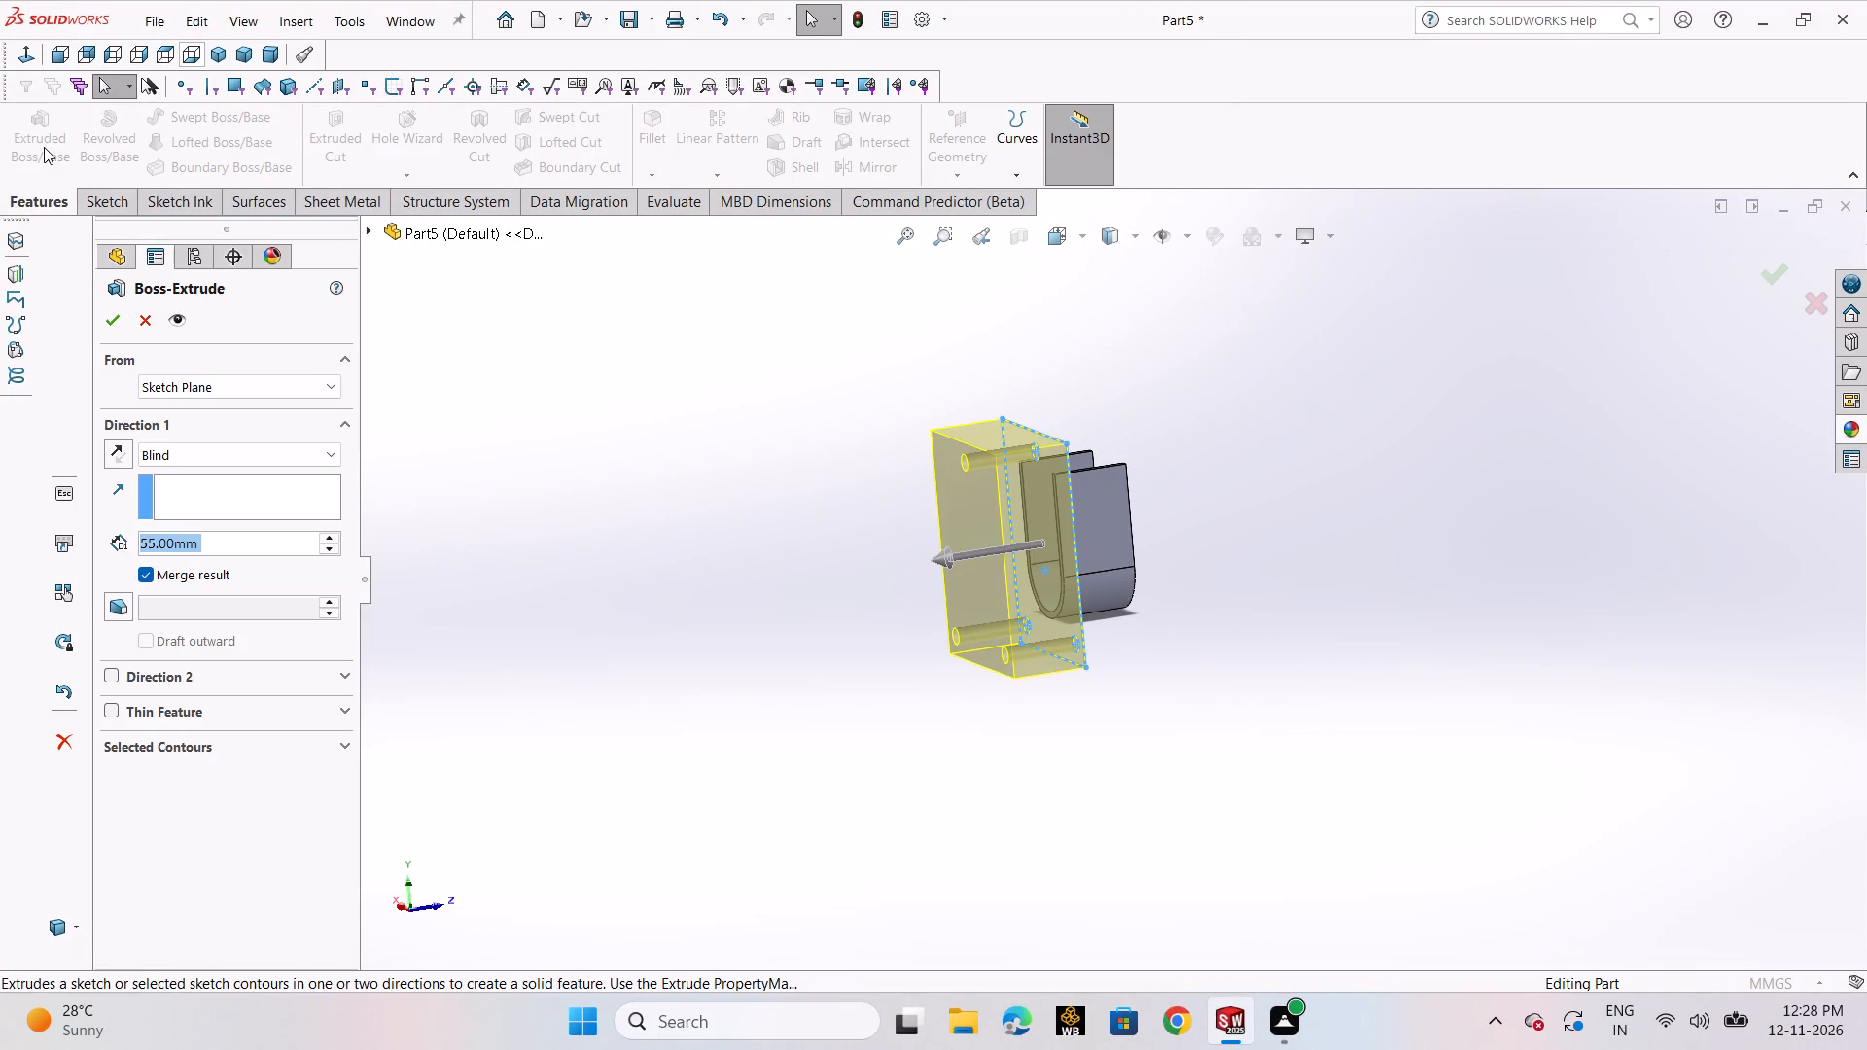
pyautogui.click(114, 459)
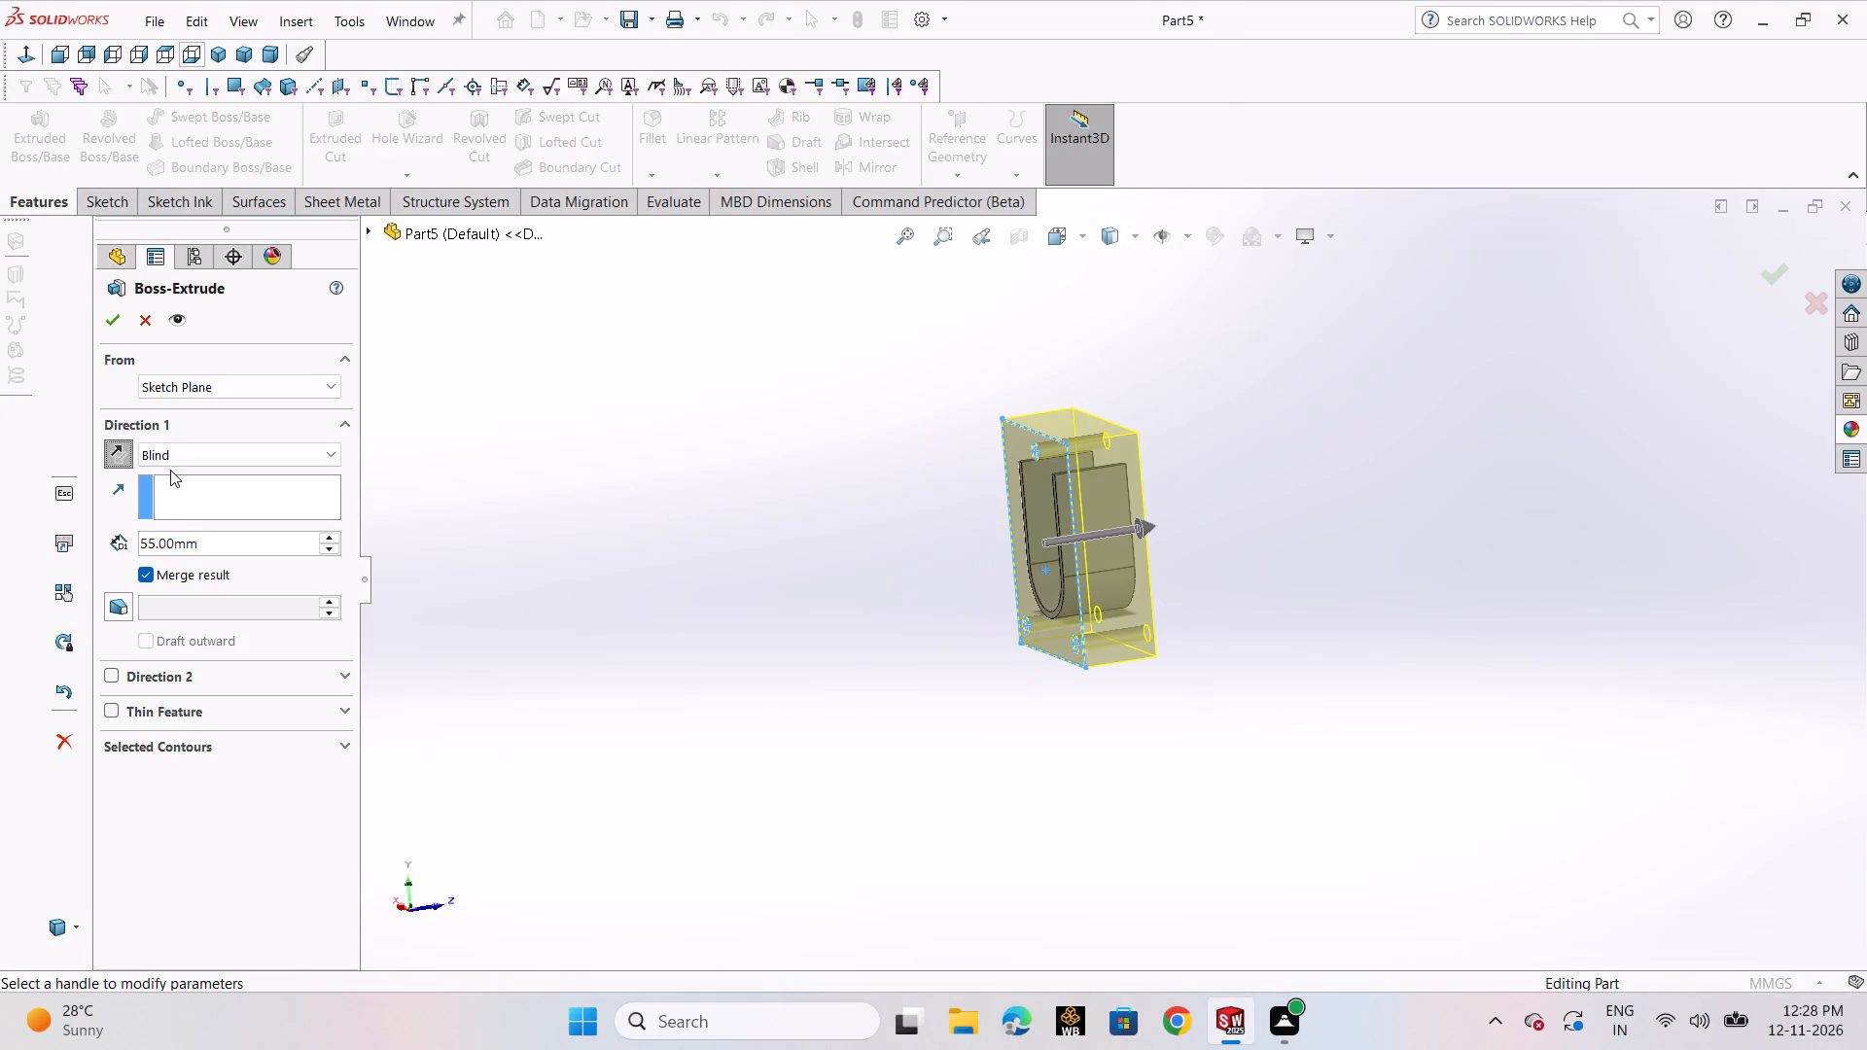
pyautogui.press('5')
pyautogui.press('Return')
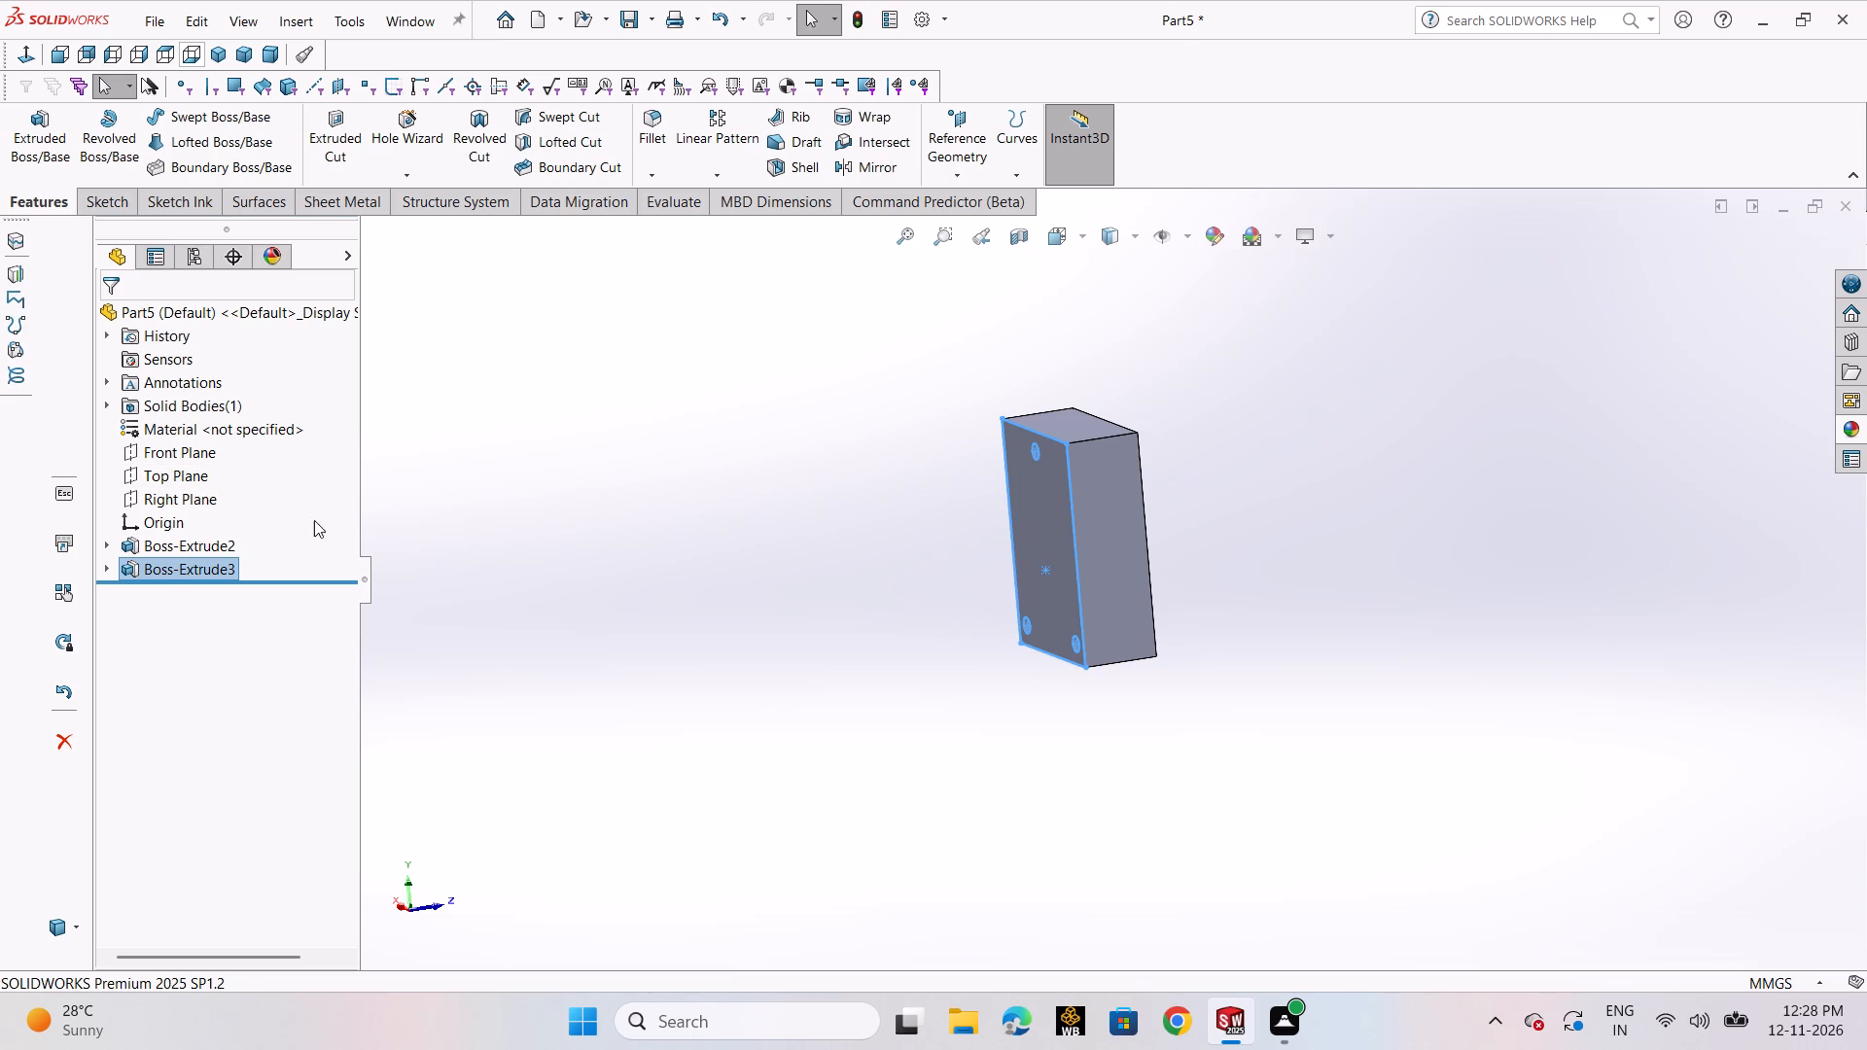
# Edit the plate extrusion and set its depth to 5 mm.
pyautogui.click(166, 570)
pyautogui.click(197, 511)
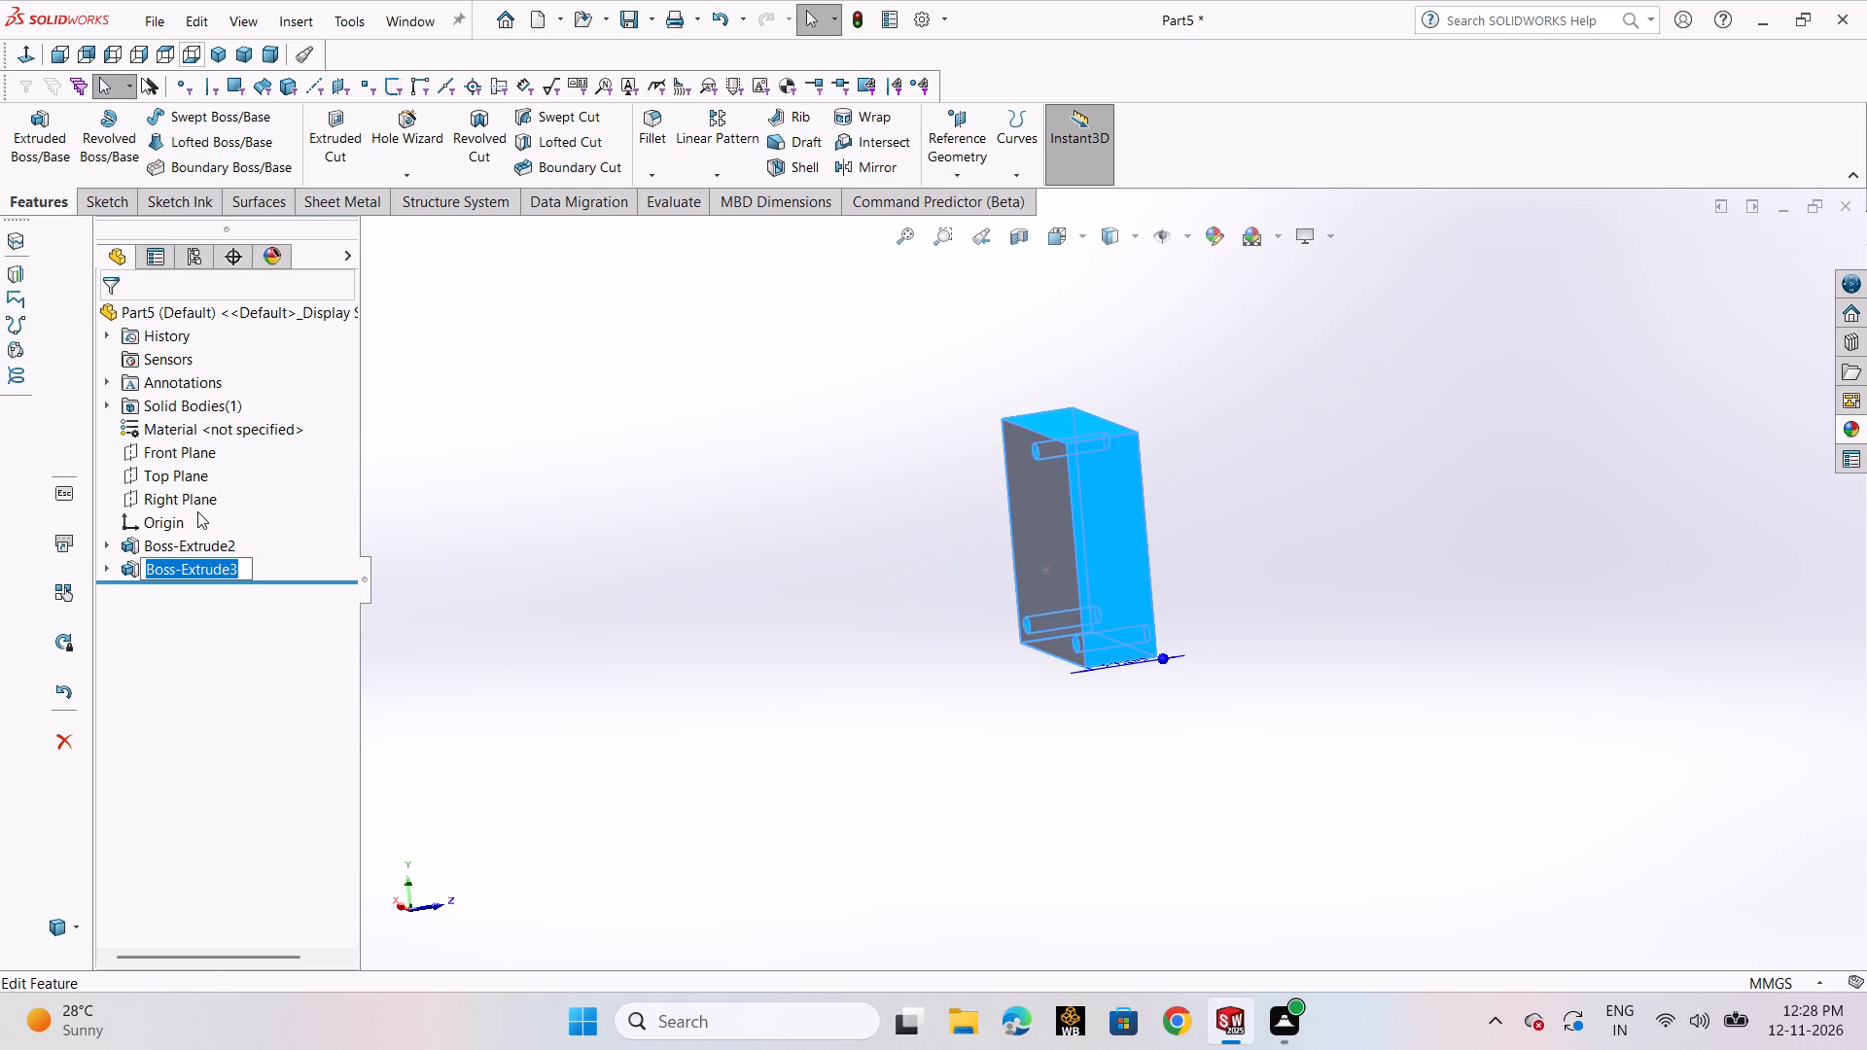
pyautogui.click(237, 440)
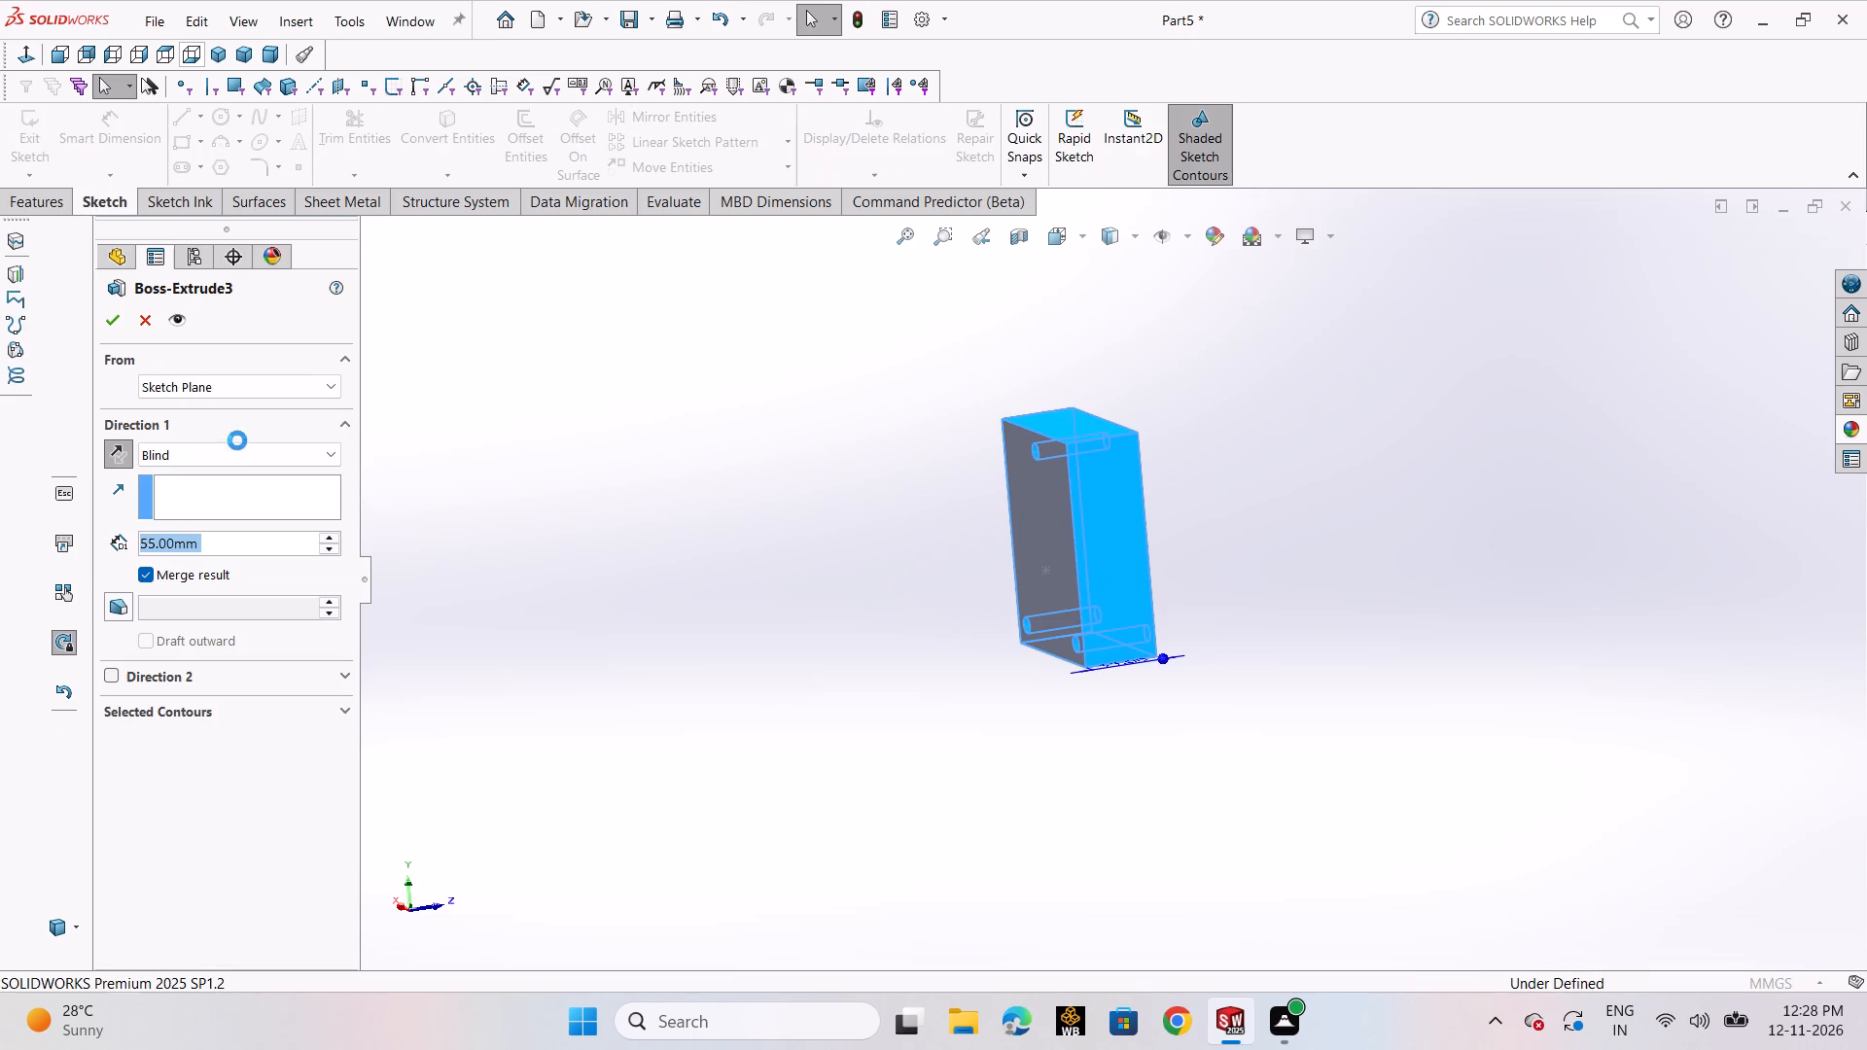
pyautogui.press('5')
pyautogui.press('Return')
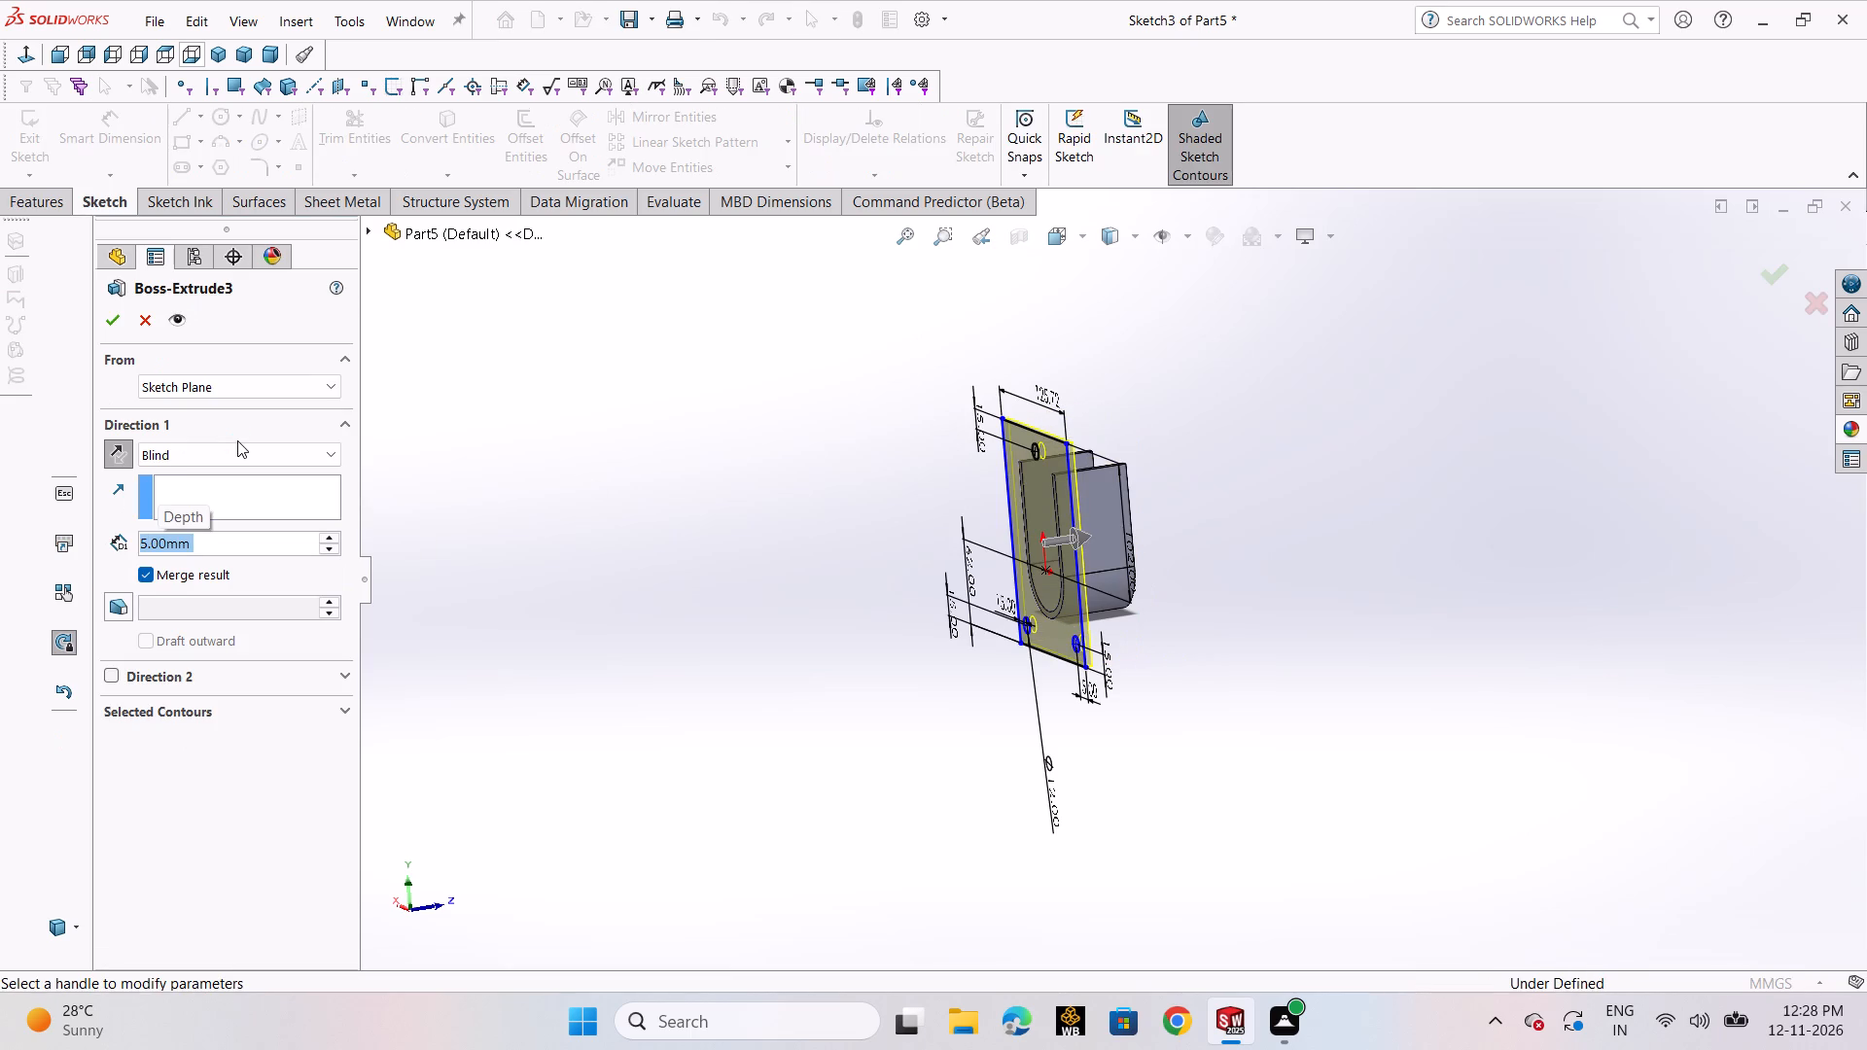
pyautogui.click(111, 316)
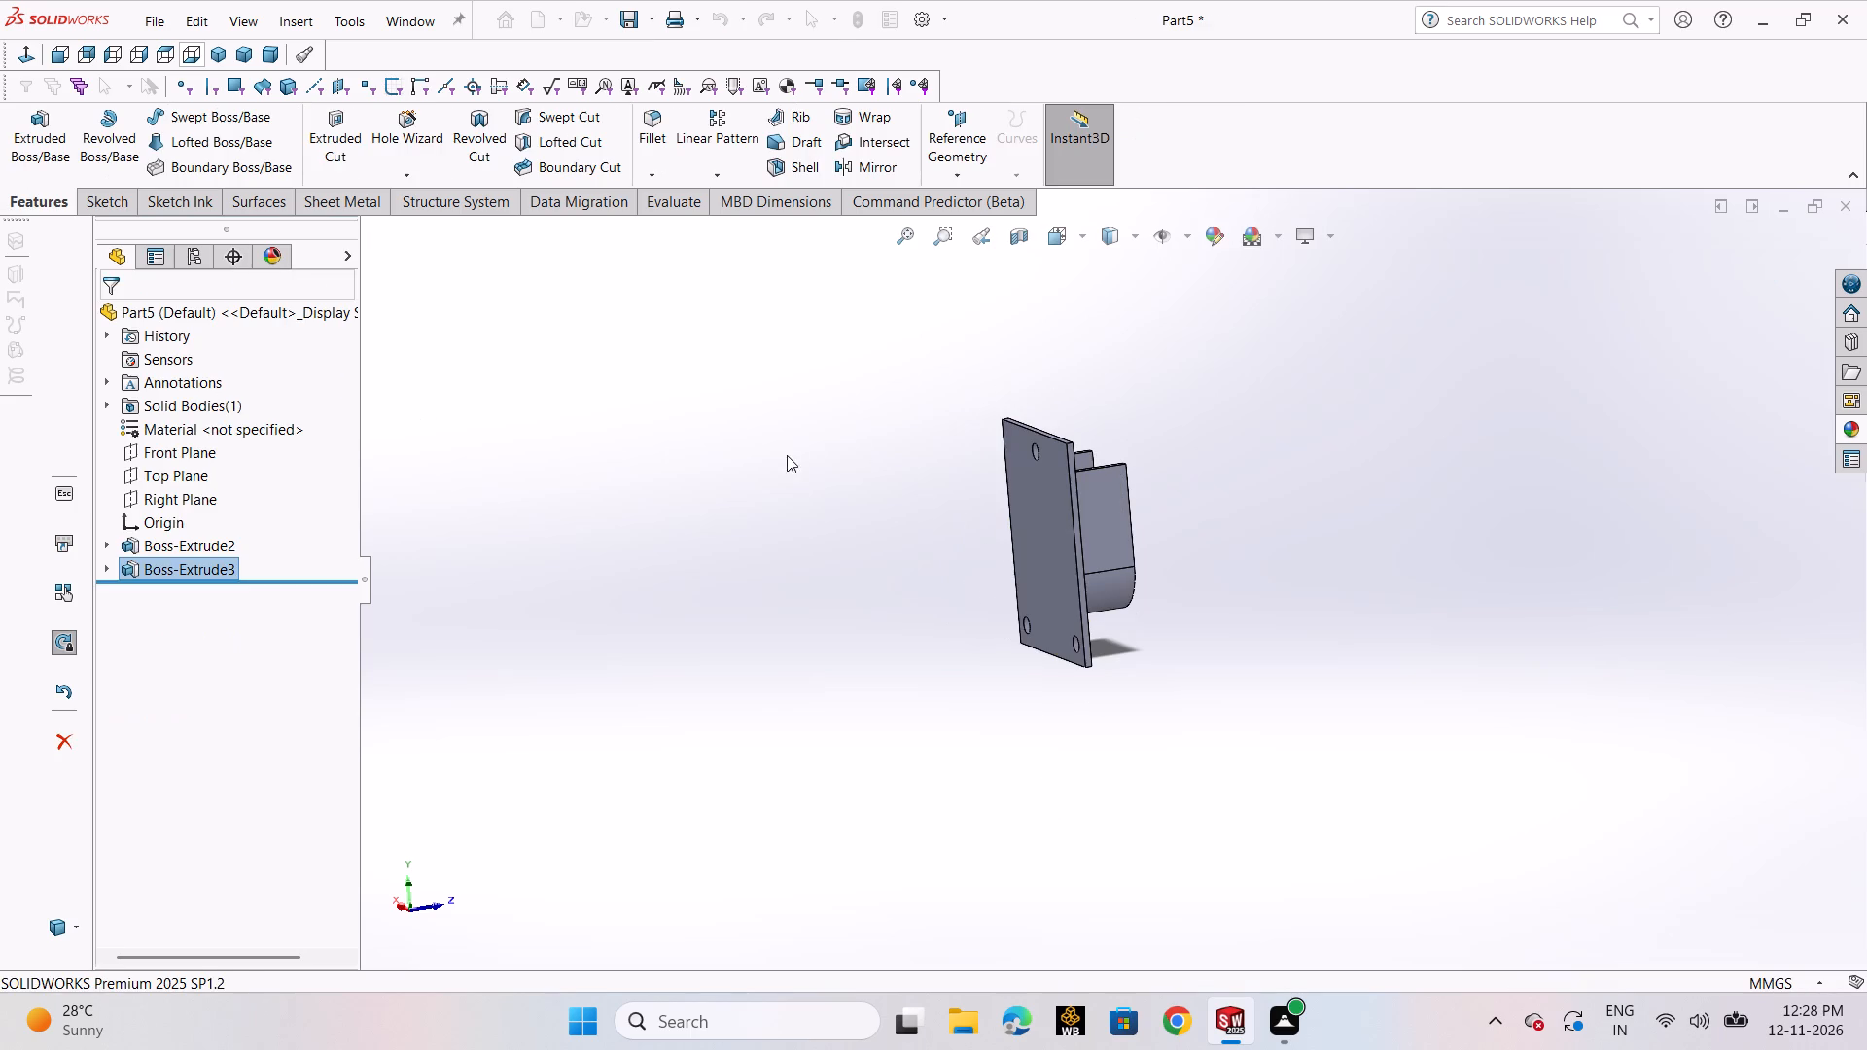
# Start a new sketch on the plate's long narrow side face.
pyautogui.click(1292, 429)
pyautogui.scroll(1, 1391, 450)
pyautogui.moveTo(1359, 450); pyautogui.dragTo(1174, 537, button='middle')
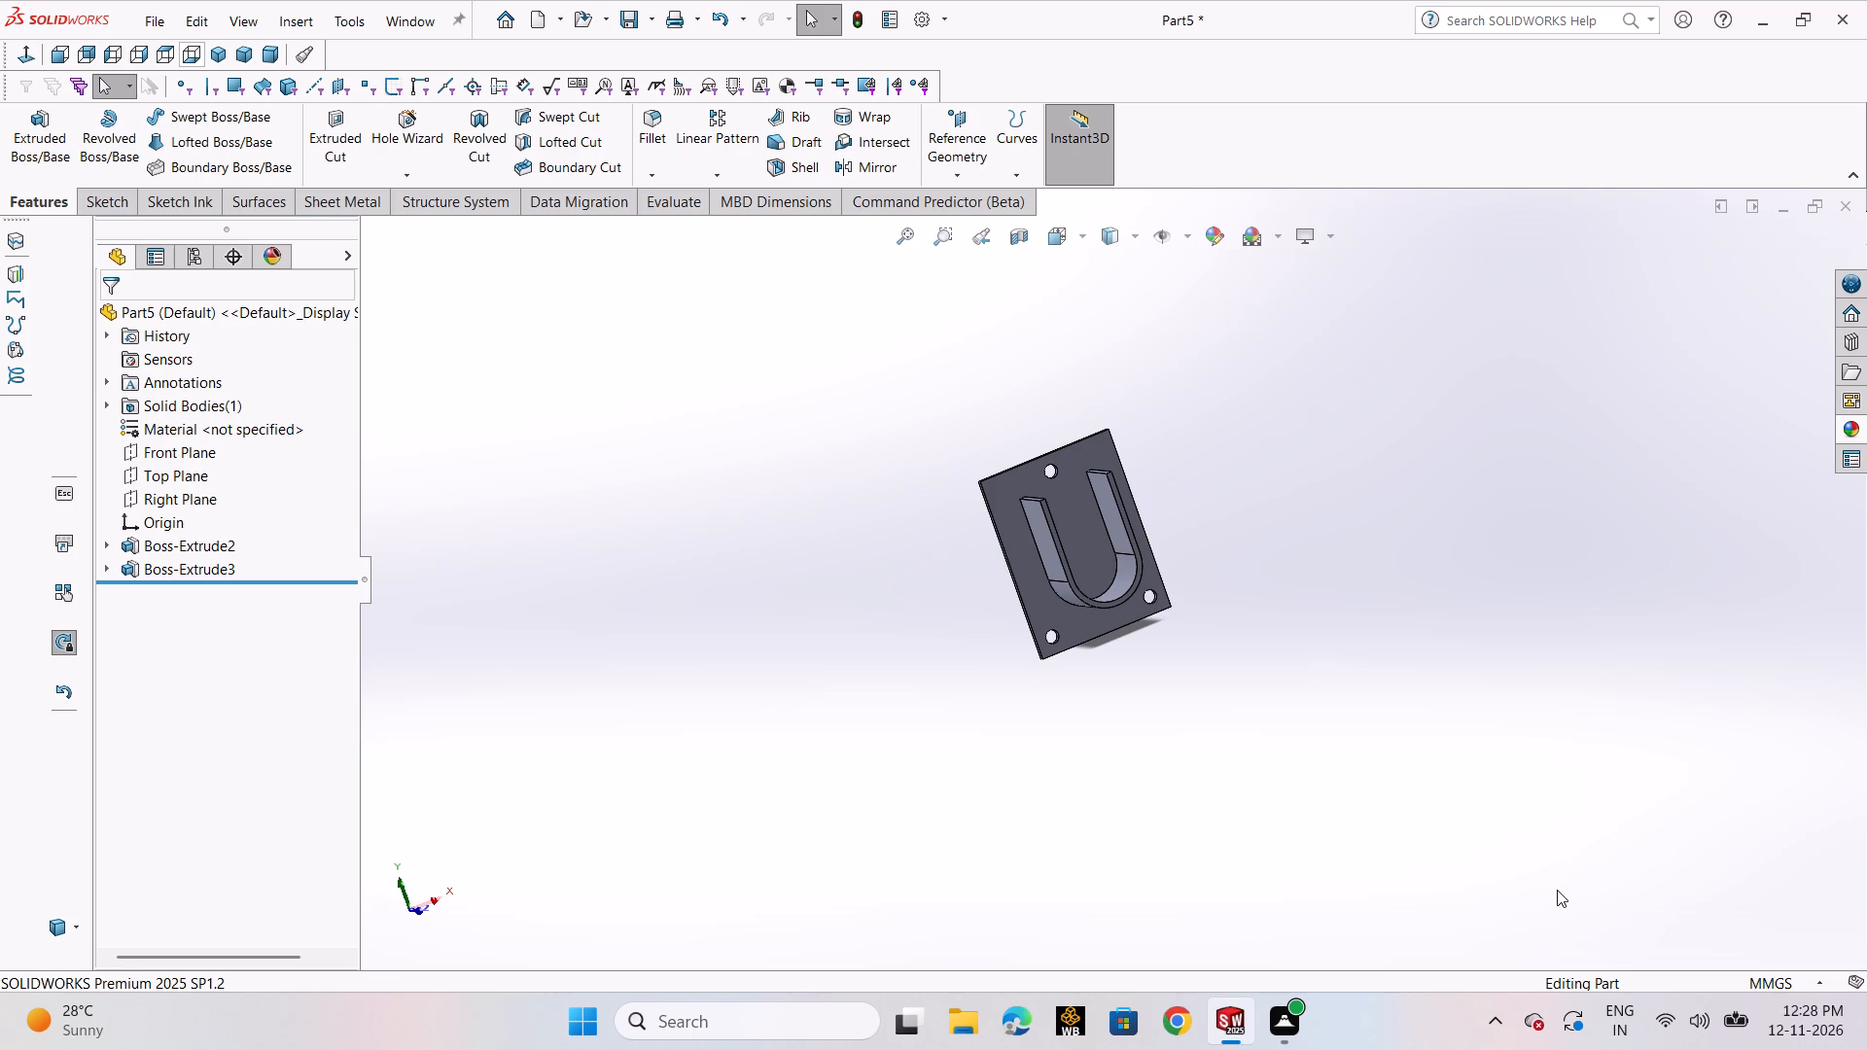
pyautogui.moveTo(1413, 451); pyautogui.dragTo(1336, 447, button='middle')
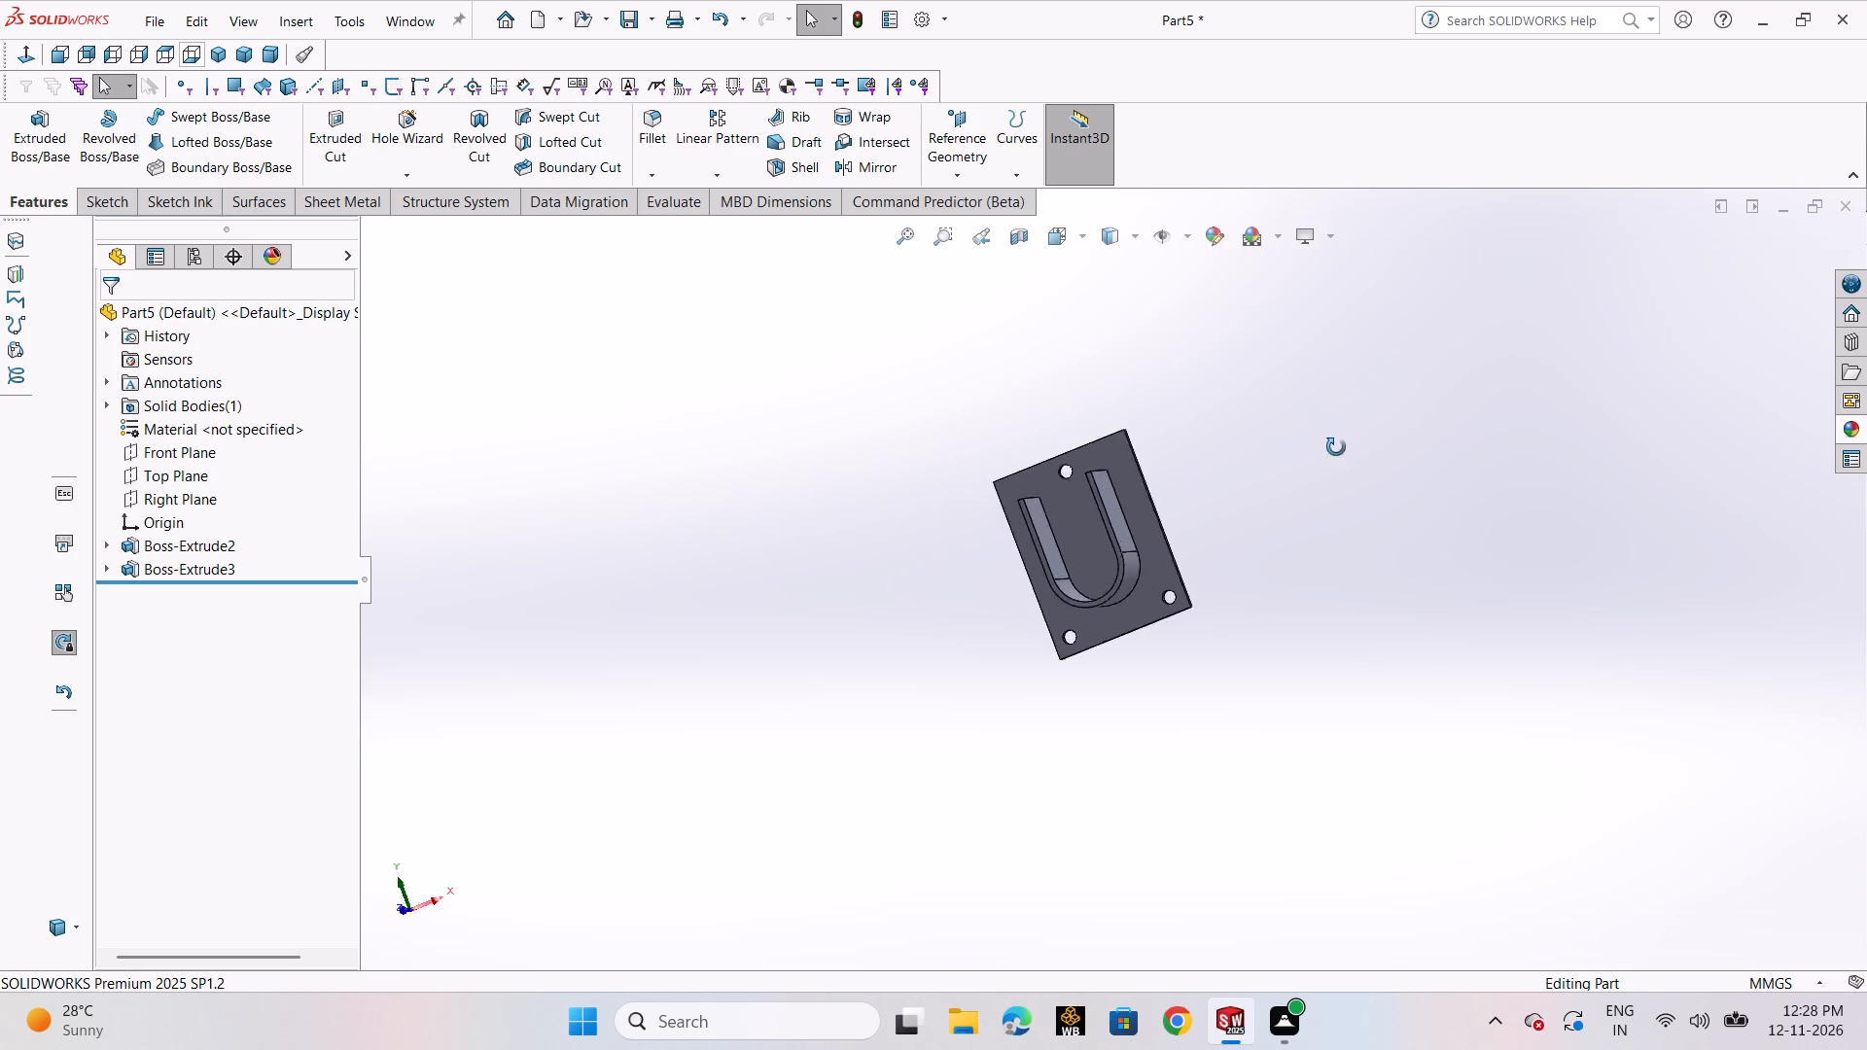
pyautogui.moveTo(1336, 447); pyautogui.dragTo(1199, 519, button='middle')
pyautogui.scroll(1, 1234, 476)
pyautogui.scroll(-8, 1172, 559)
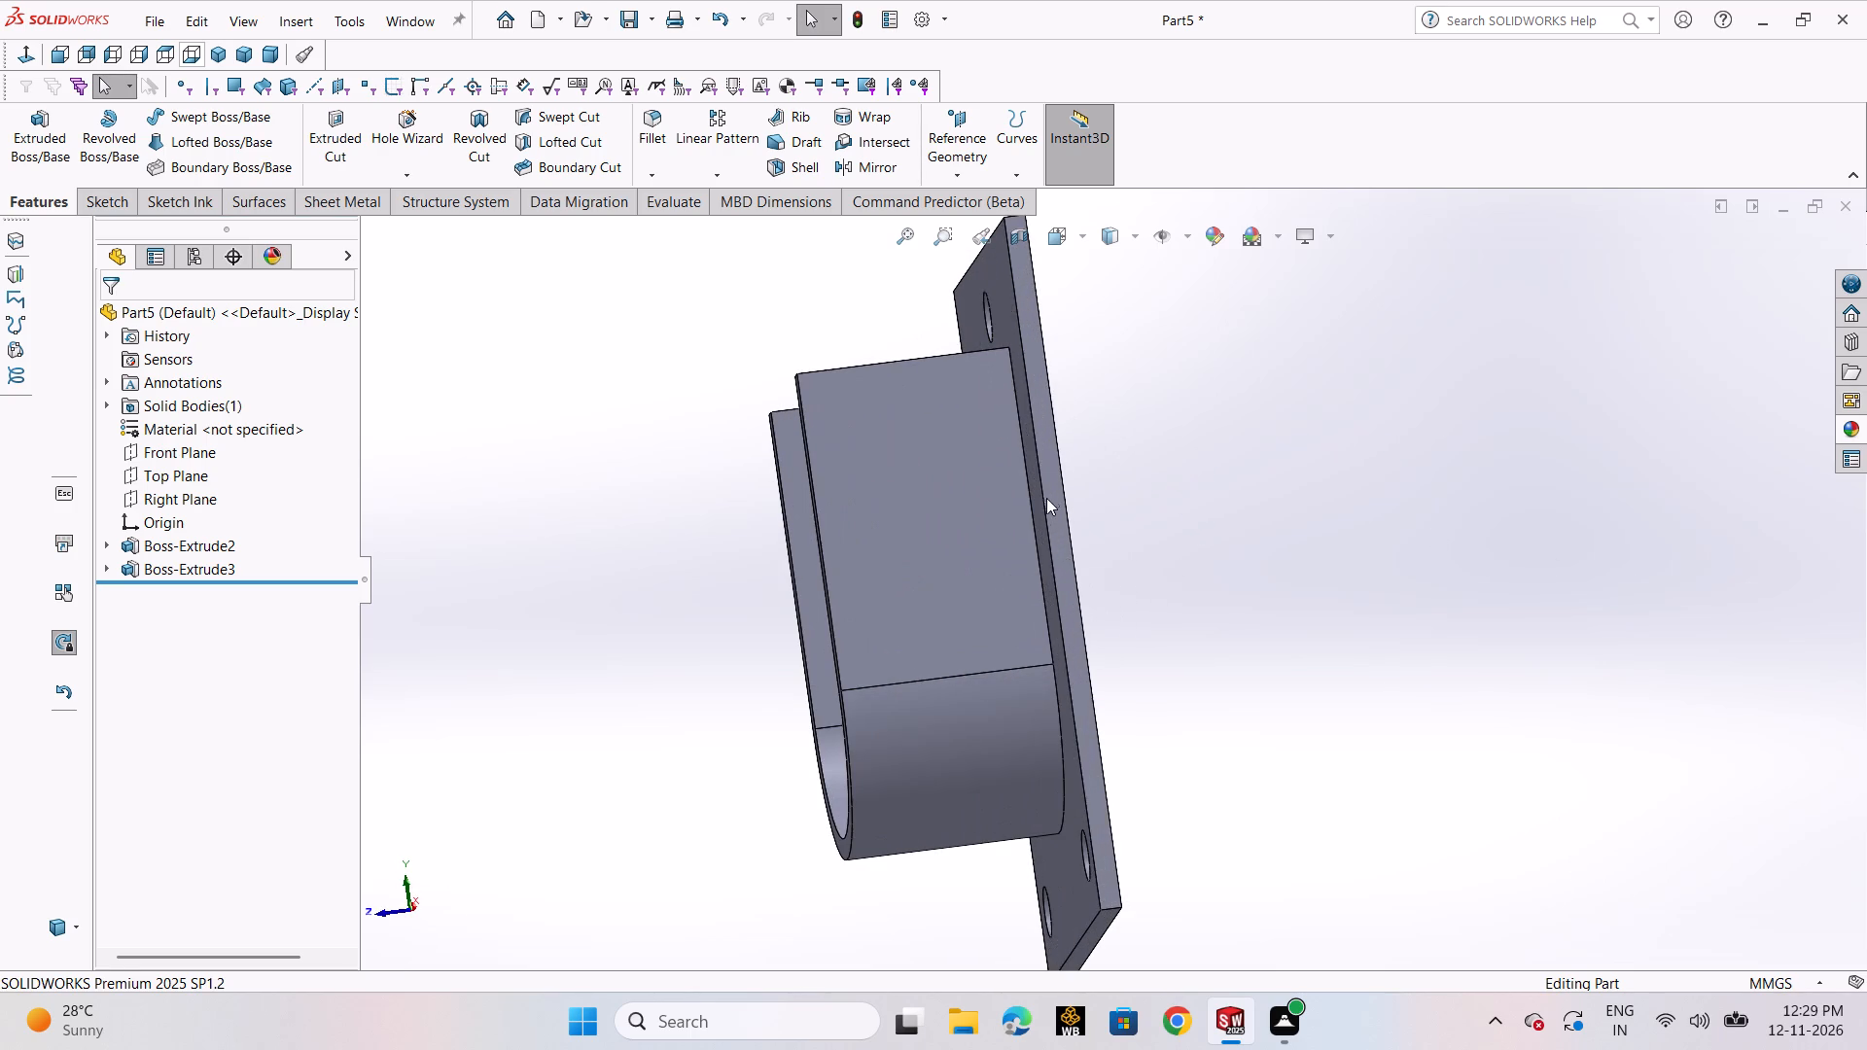
pyautogui.click(1051, 486)
pyautogui.click(1171, 426)
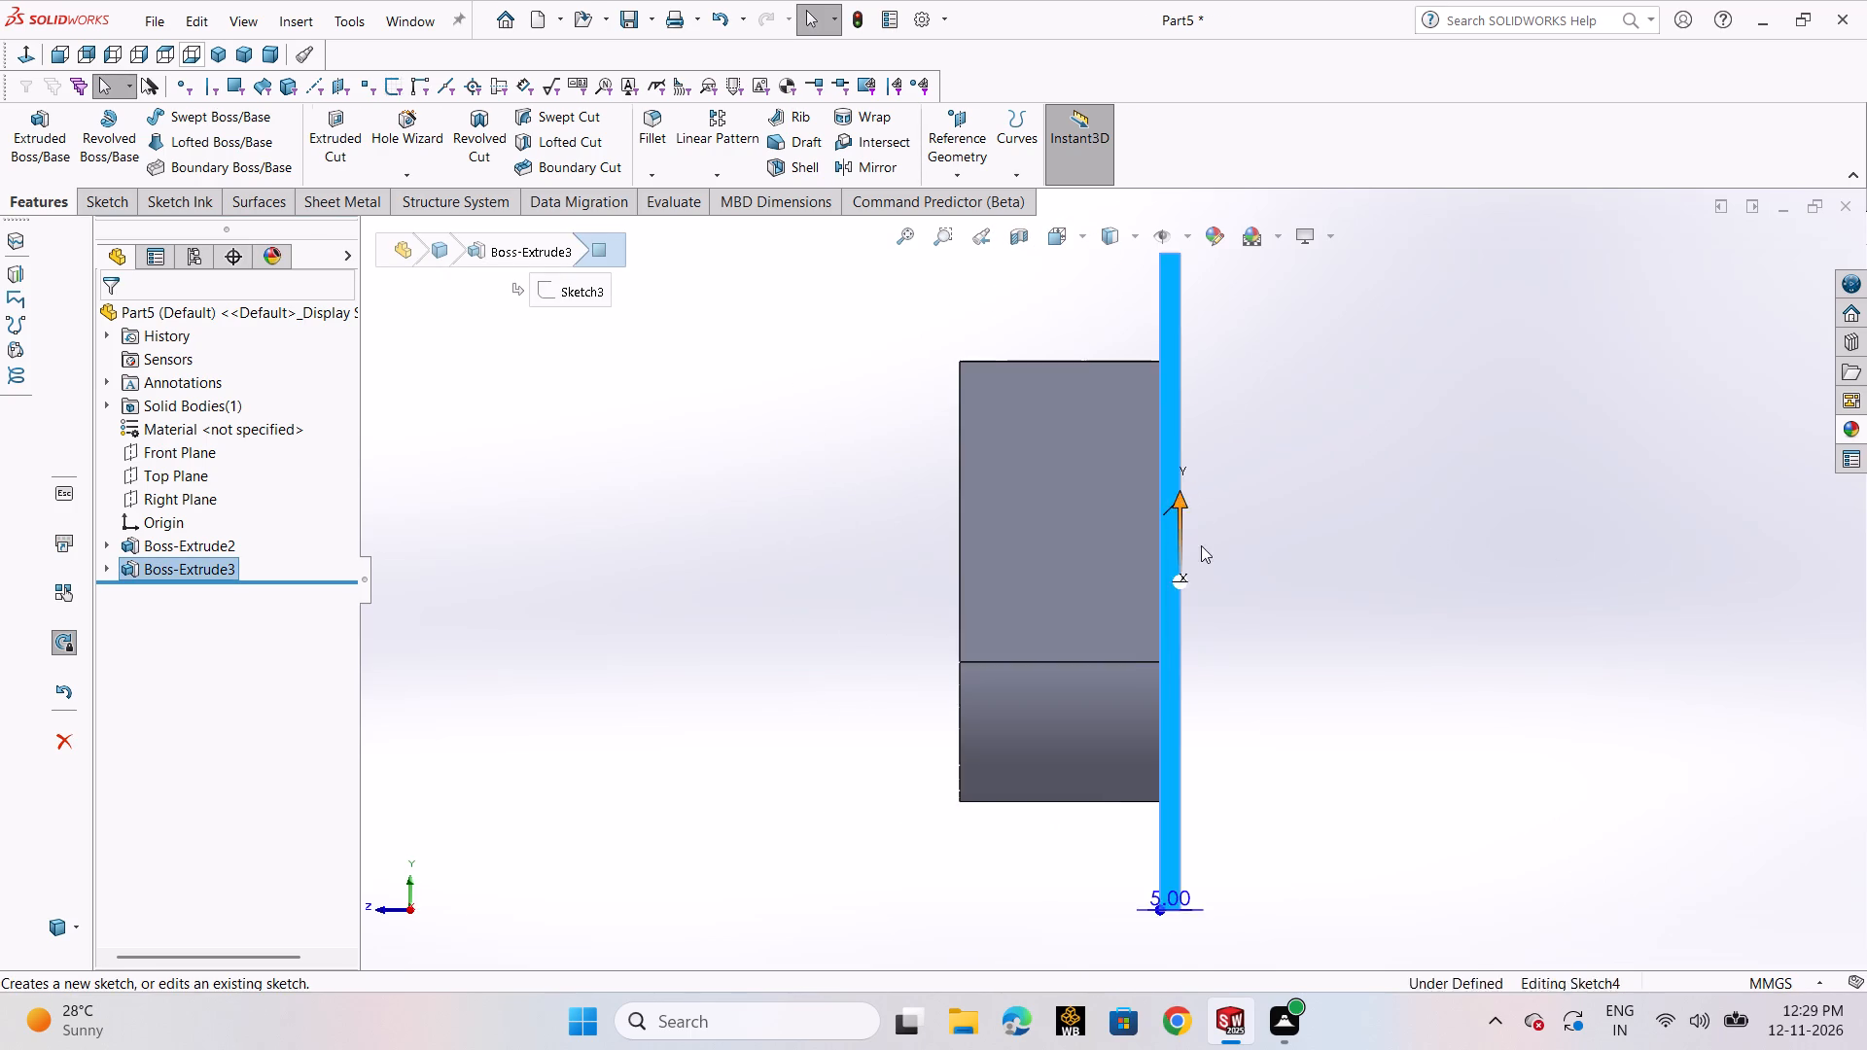
pyautogui.scroll(-1, 1159, 514)
# Sketch a vertical line about 11 mm long up the U-shaped body's free edge, starting where the straight wall meets the curve.
pyautogui.click(173, 117)
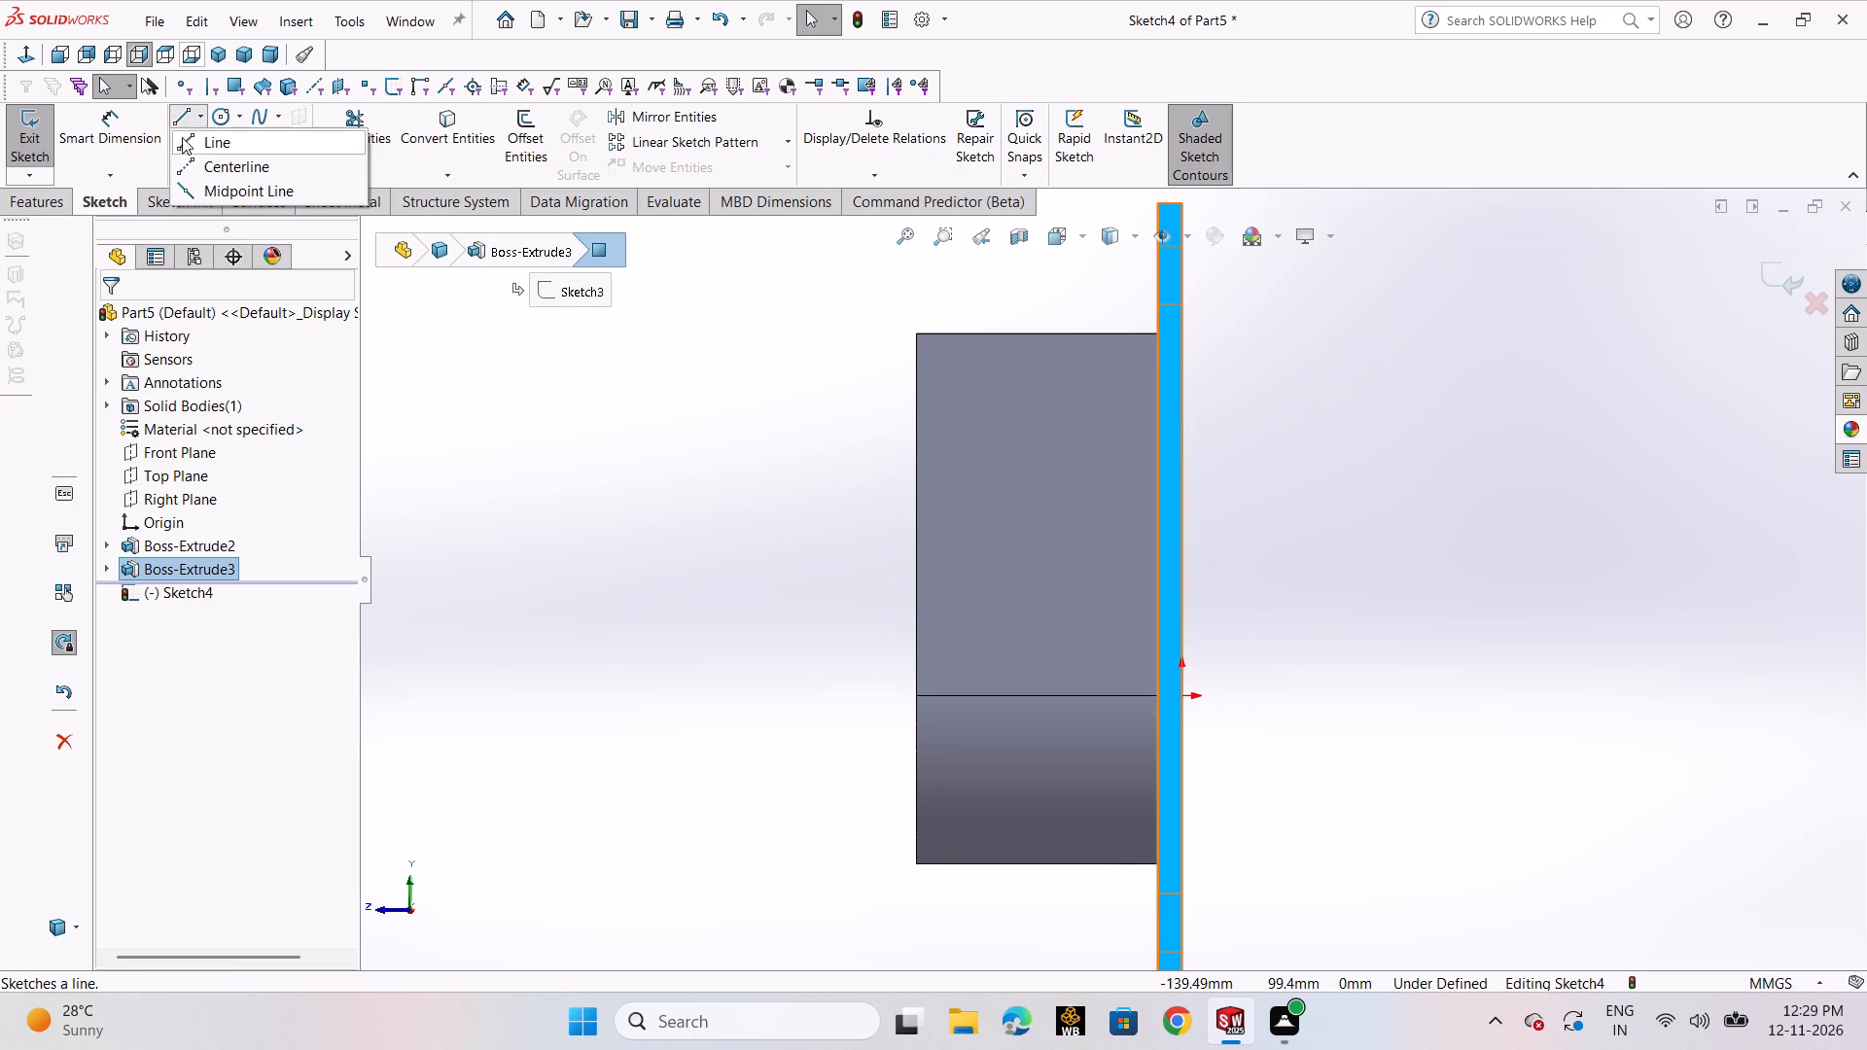
pyautogui.click(182, 138)
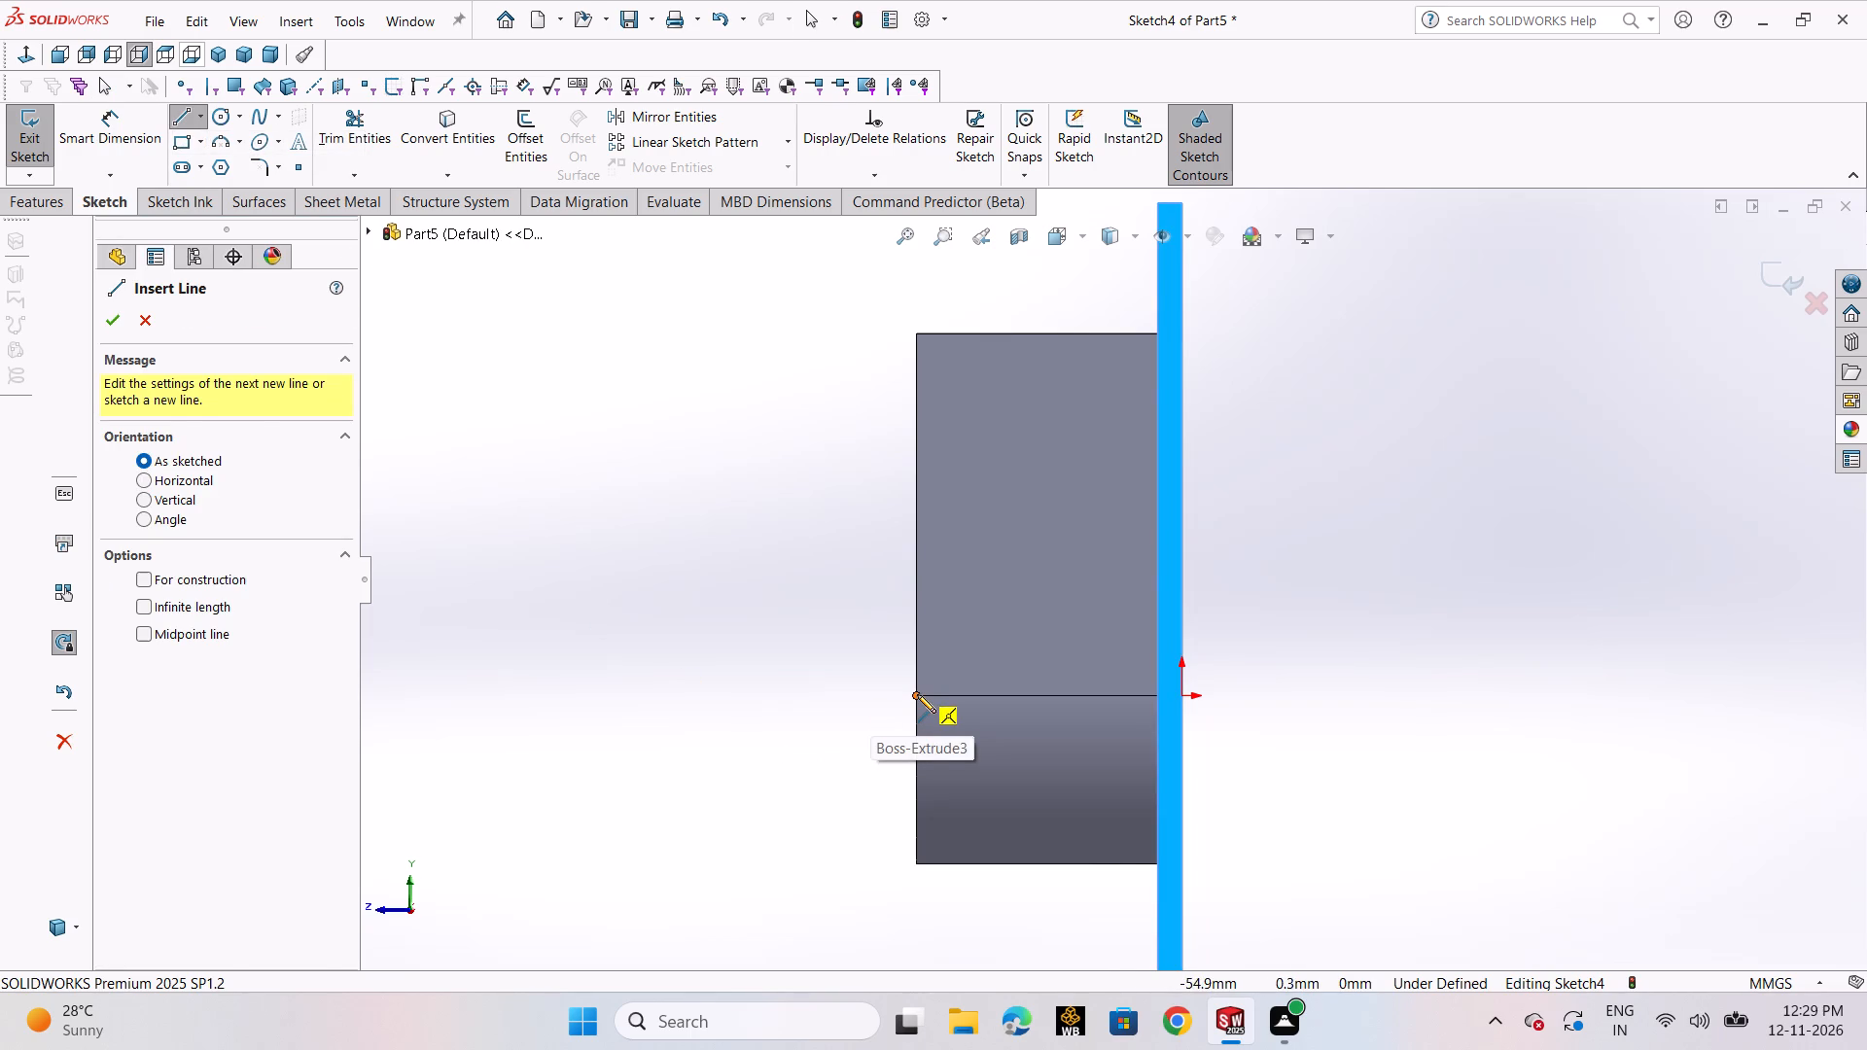
pyautogui.click(917, 694)
pyautogui.click(916, 642)
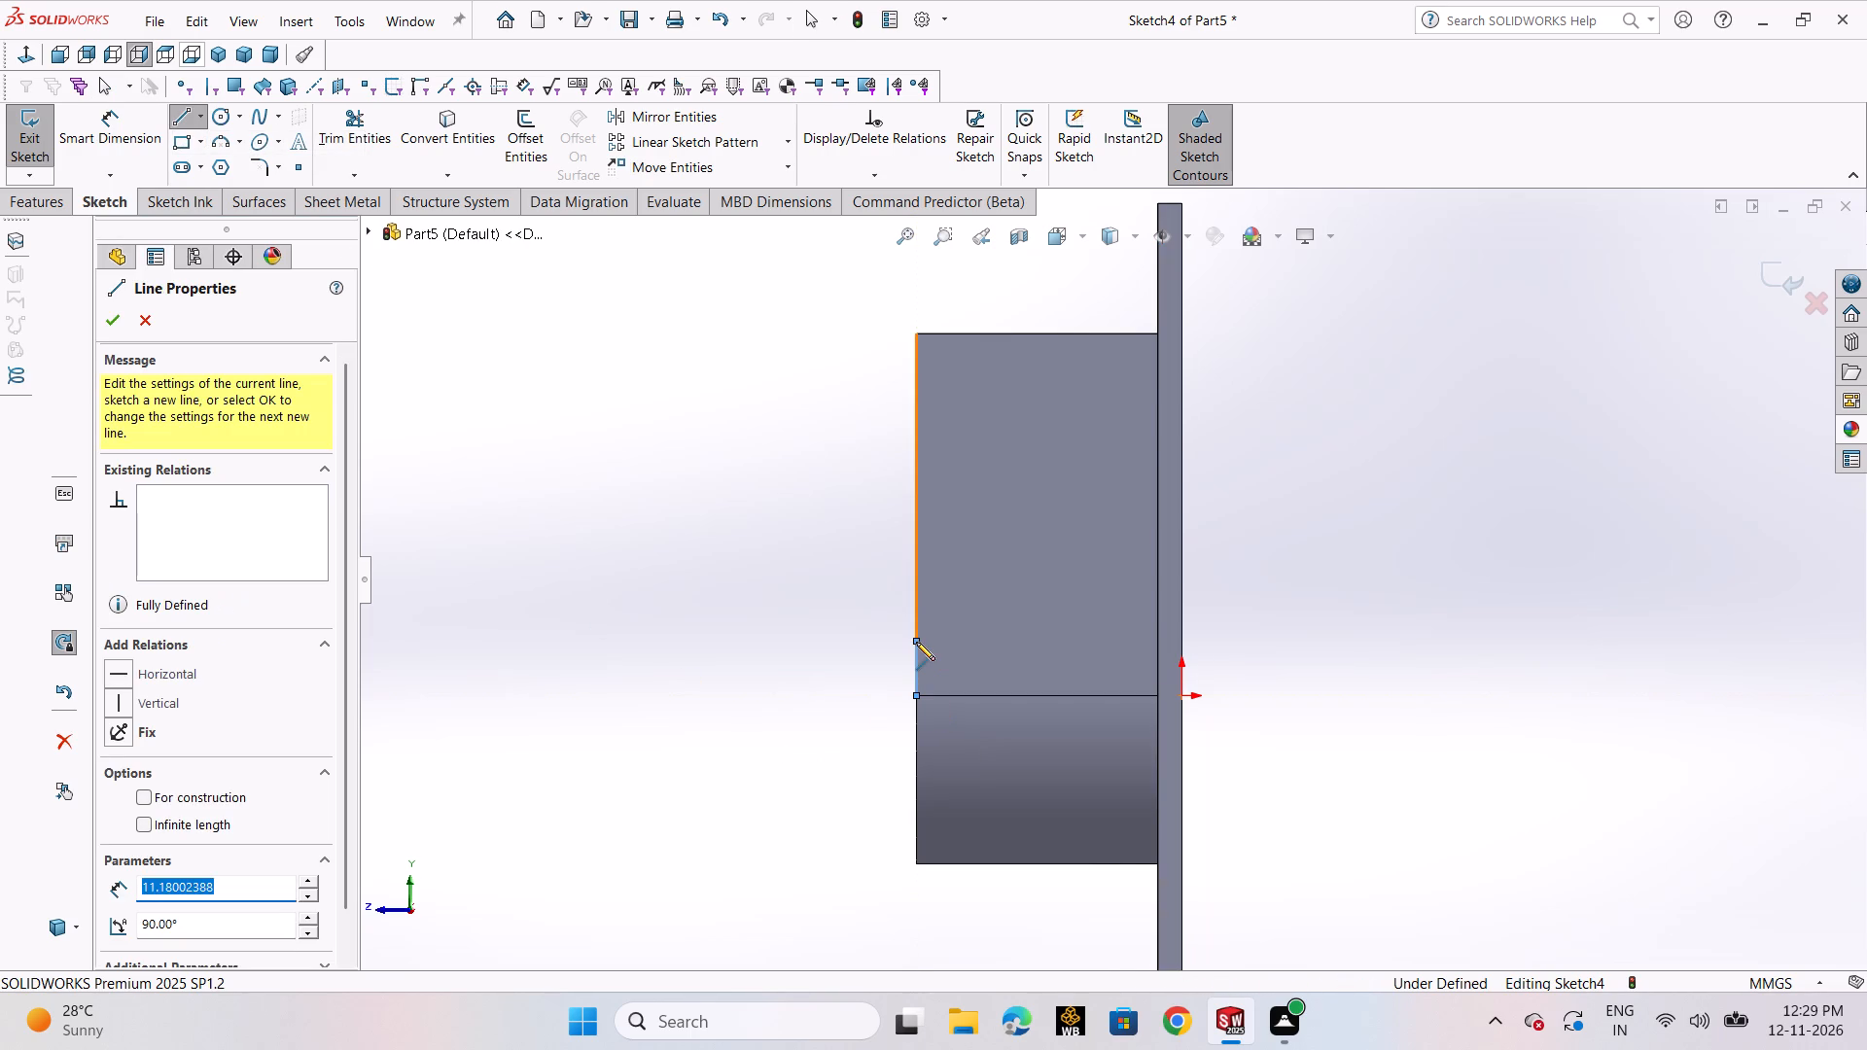
pyautogui.press('Escape')
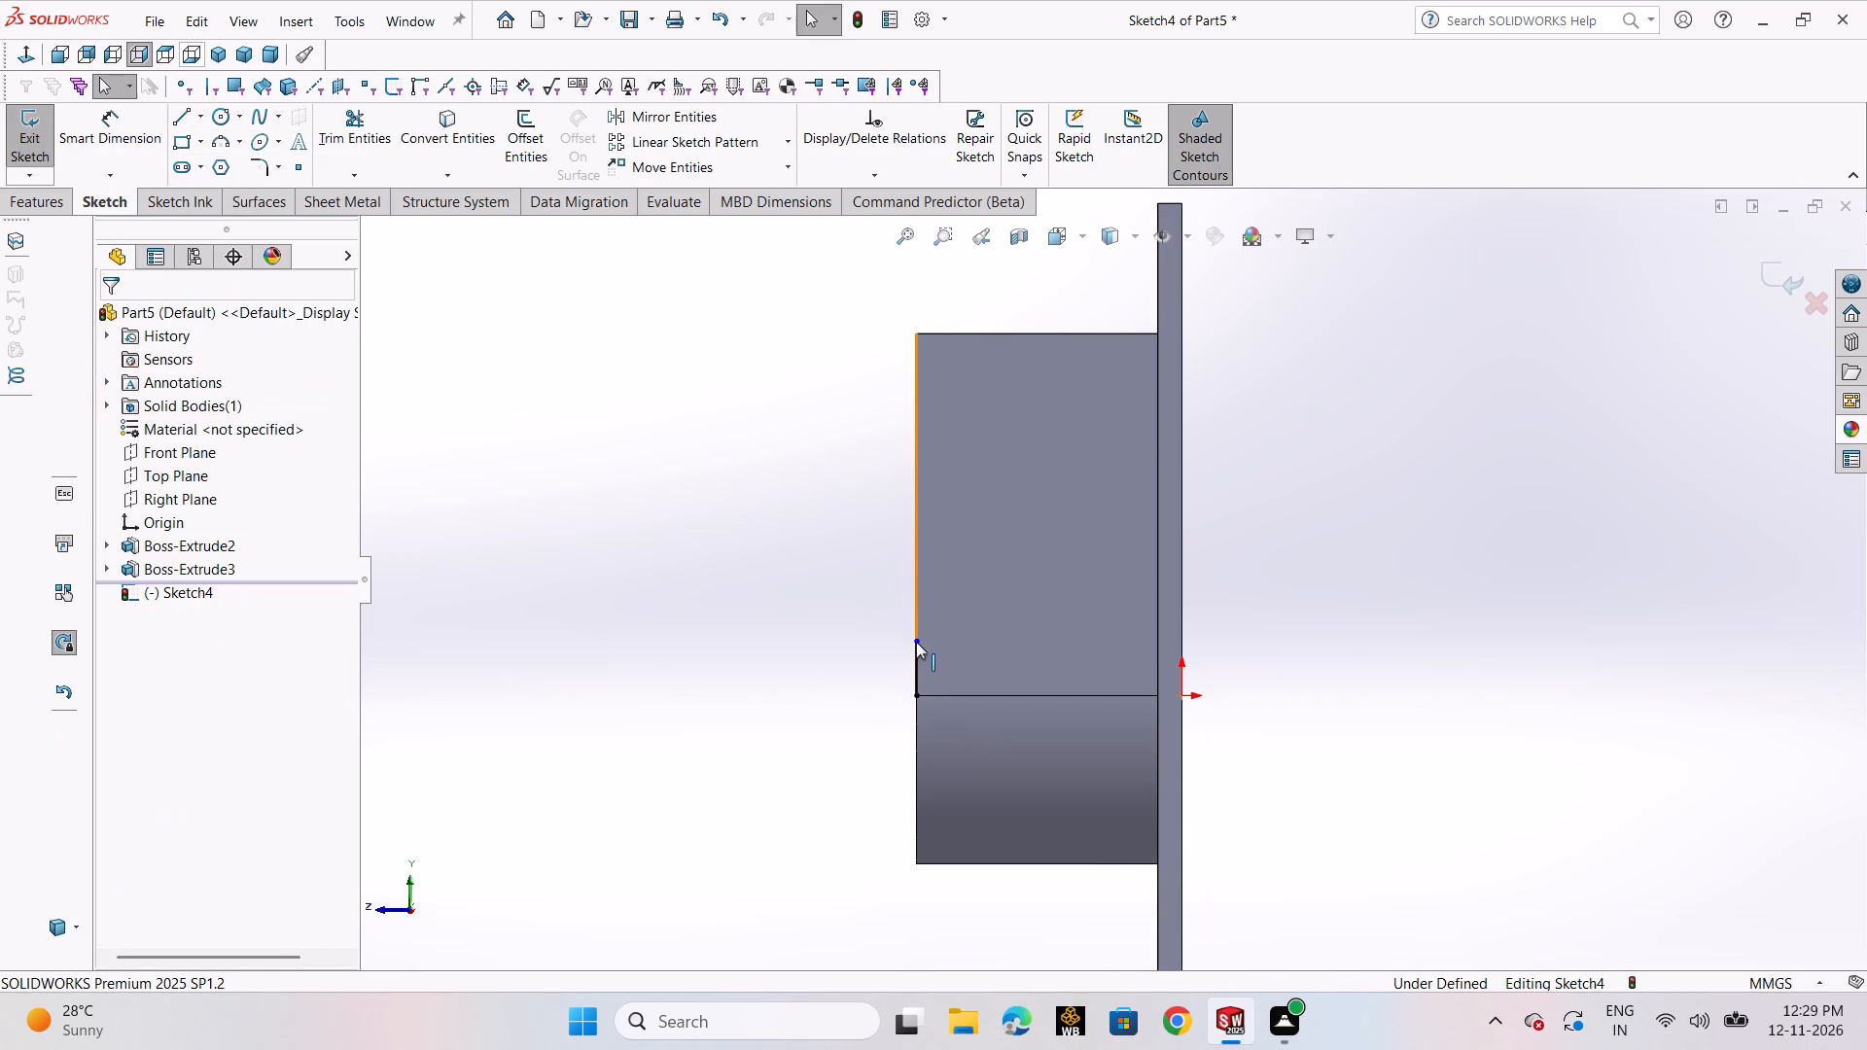
# Dimension the vertical line on the U-shaped body's free edge and set its length to 14 mm.
pyautogui.click(125, 131)
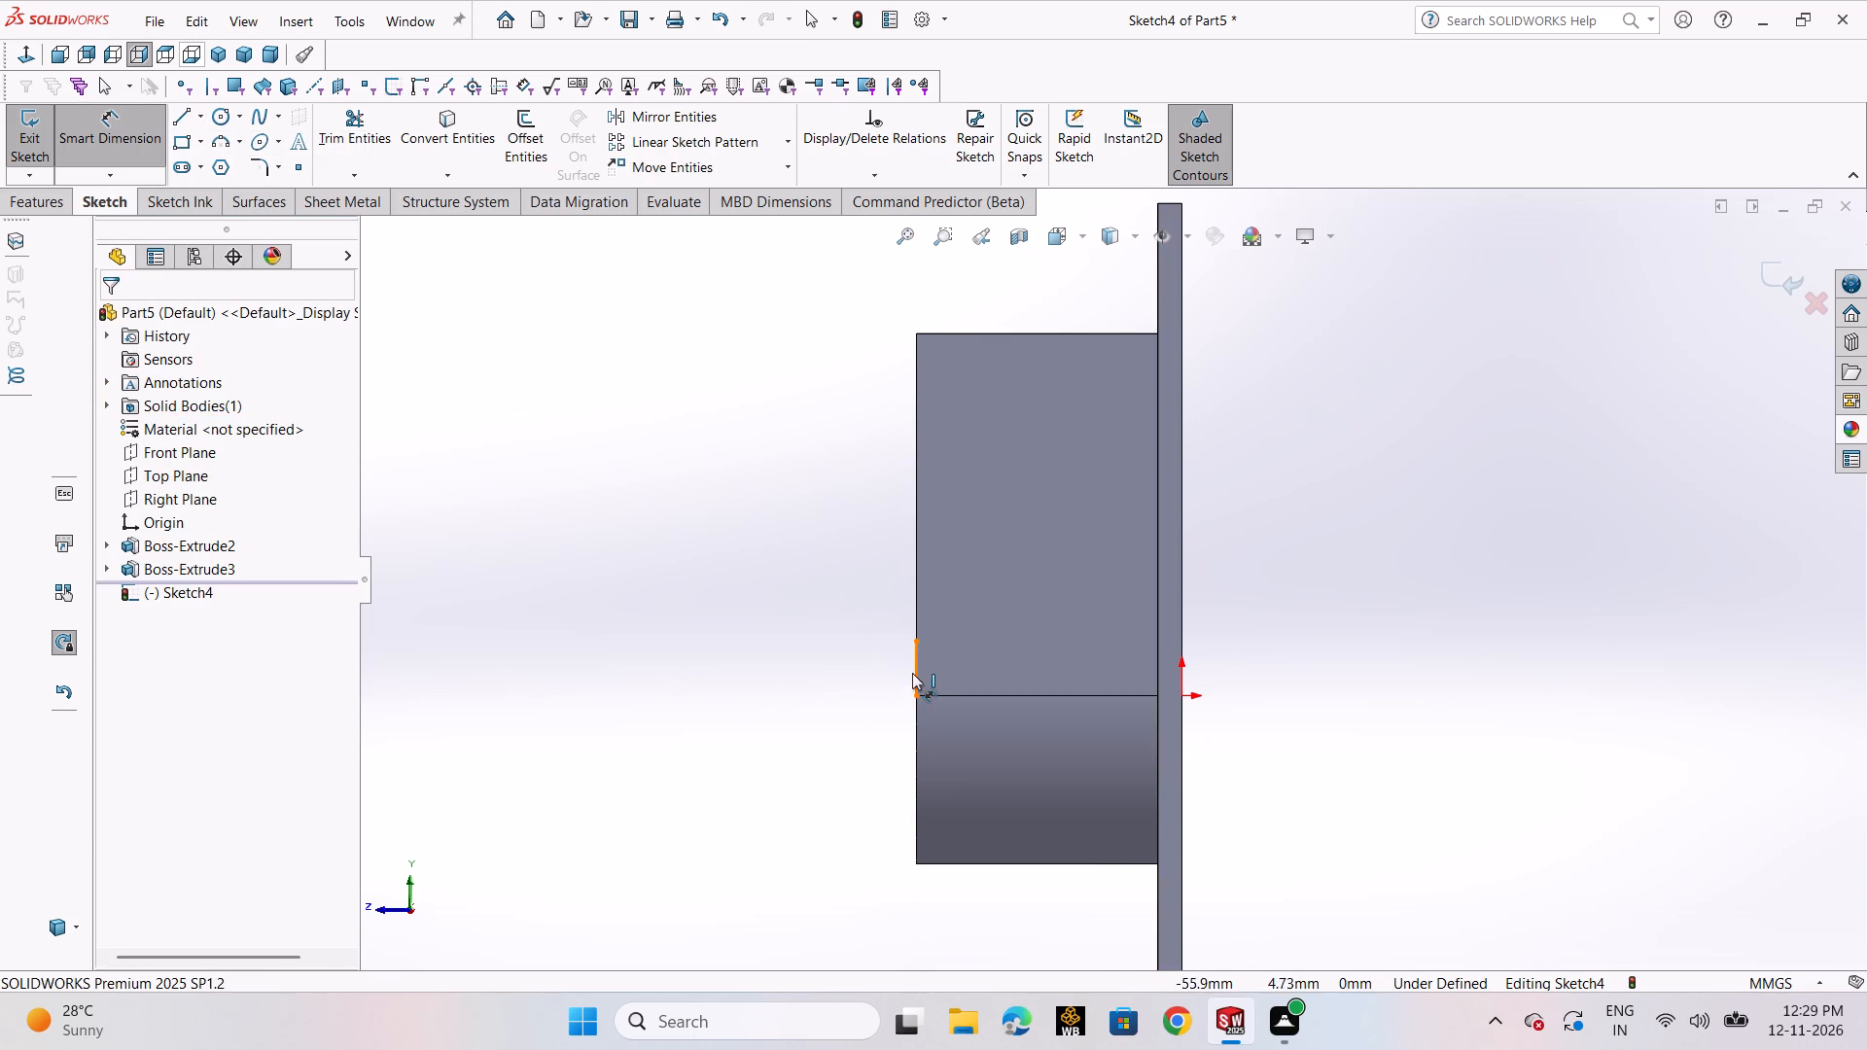
pyautogui.click(912, 673)
pyautogui.click(794, 668)
pyautogui.press('4')
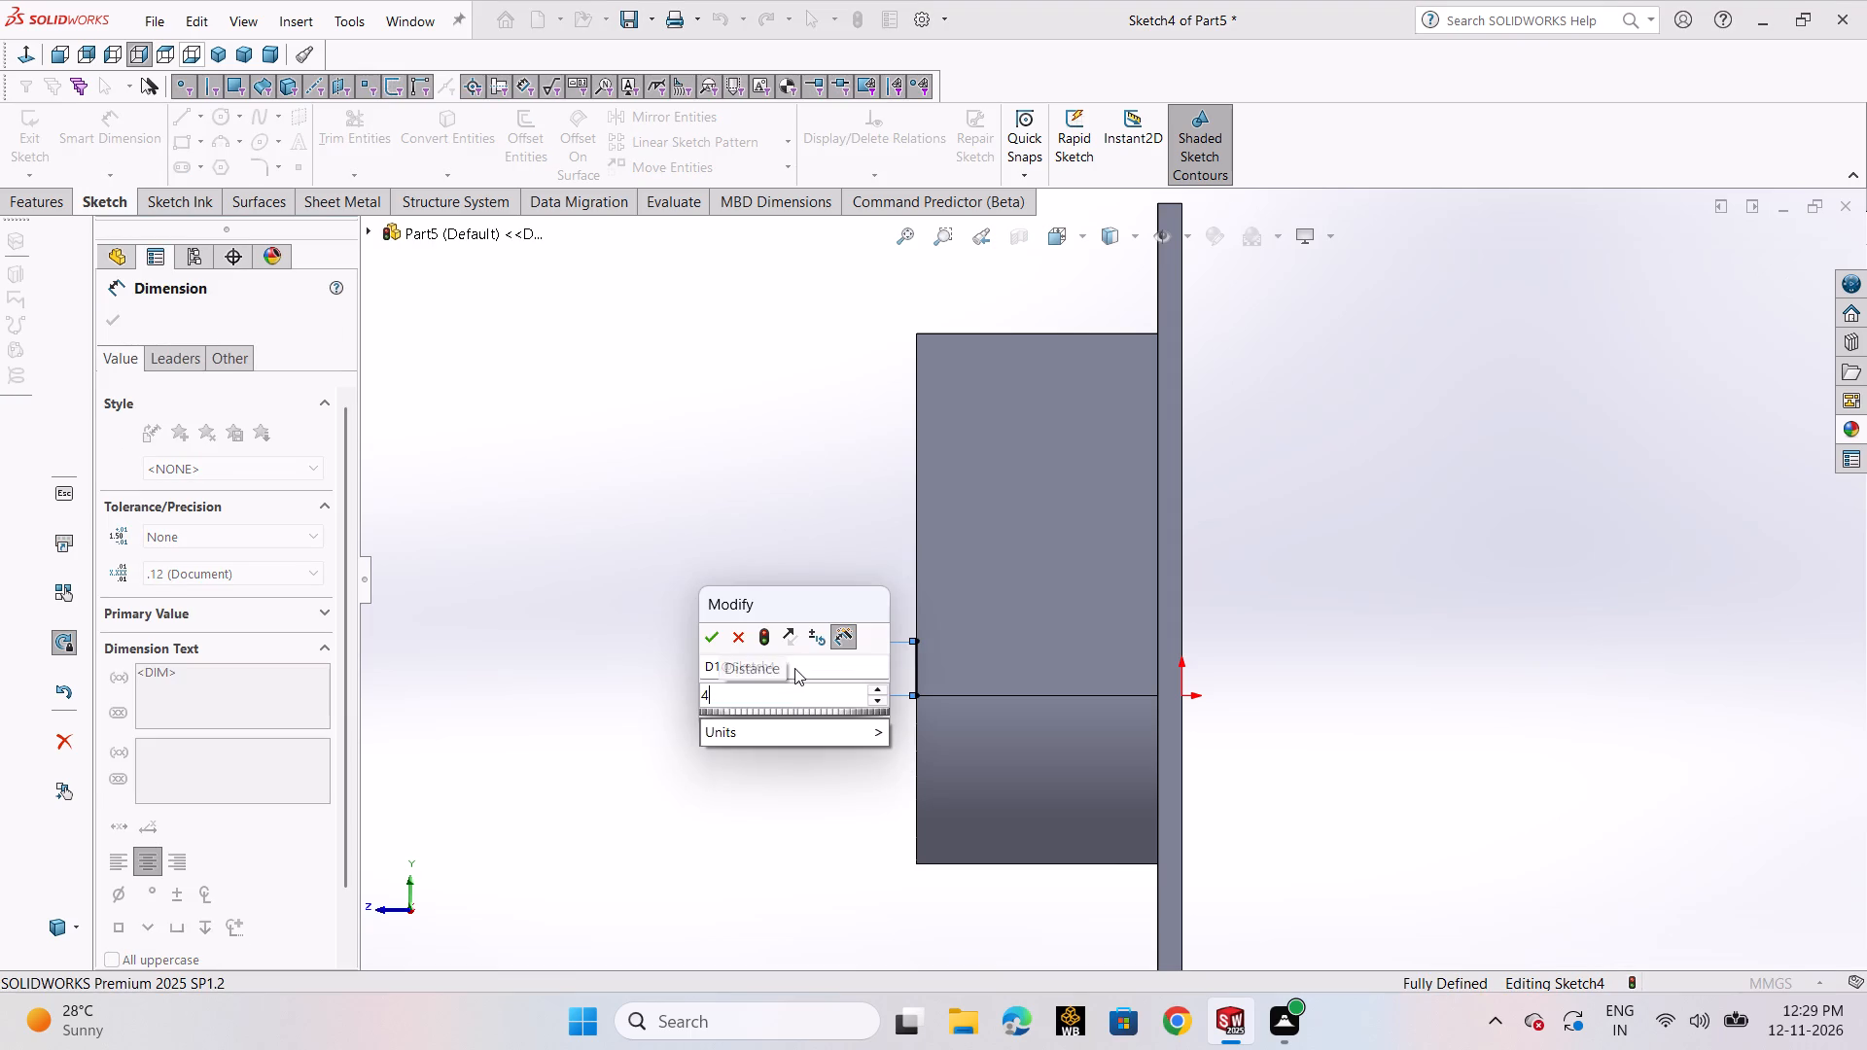
pyautogui.press('Return')
pyautogui.click(111, 307)
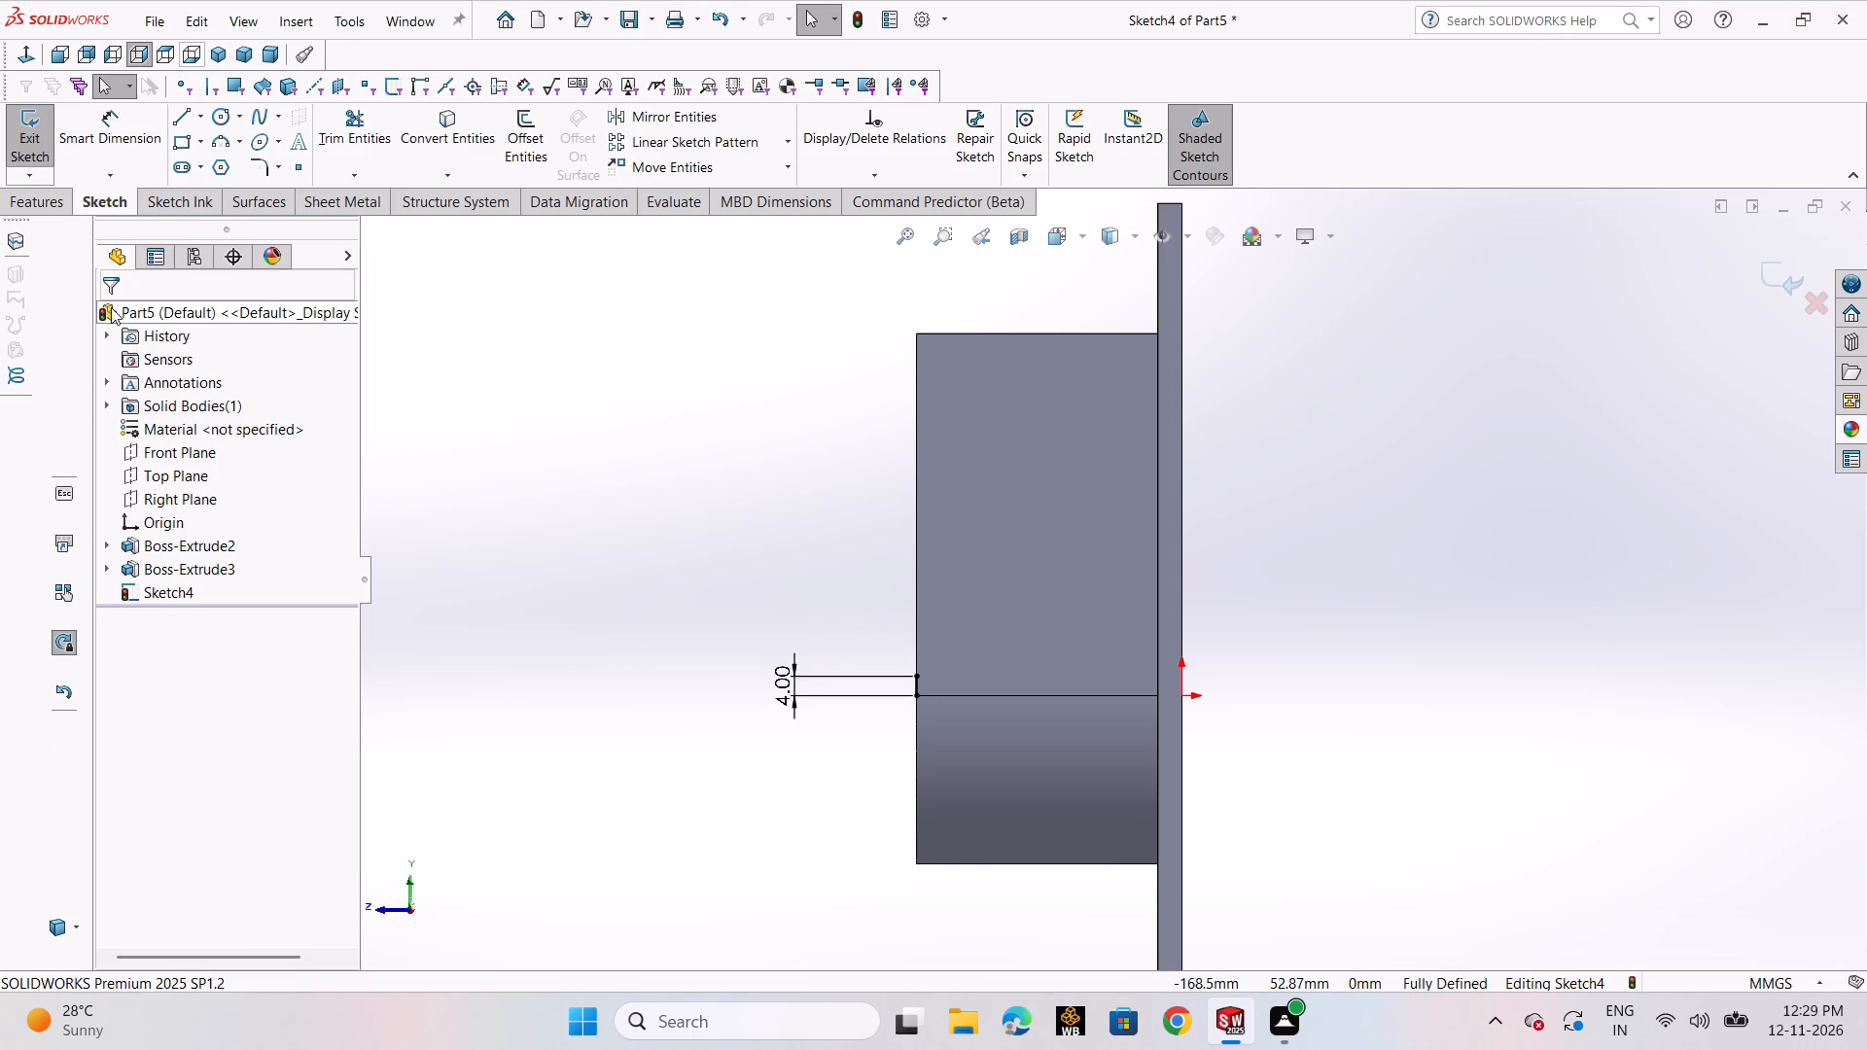
pyautogui.doubleClick(780, 682)
pyautogui.write('14')
pyautogui.press('Return')
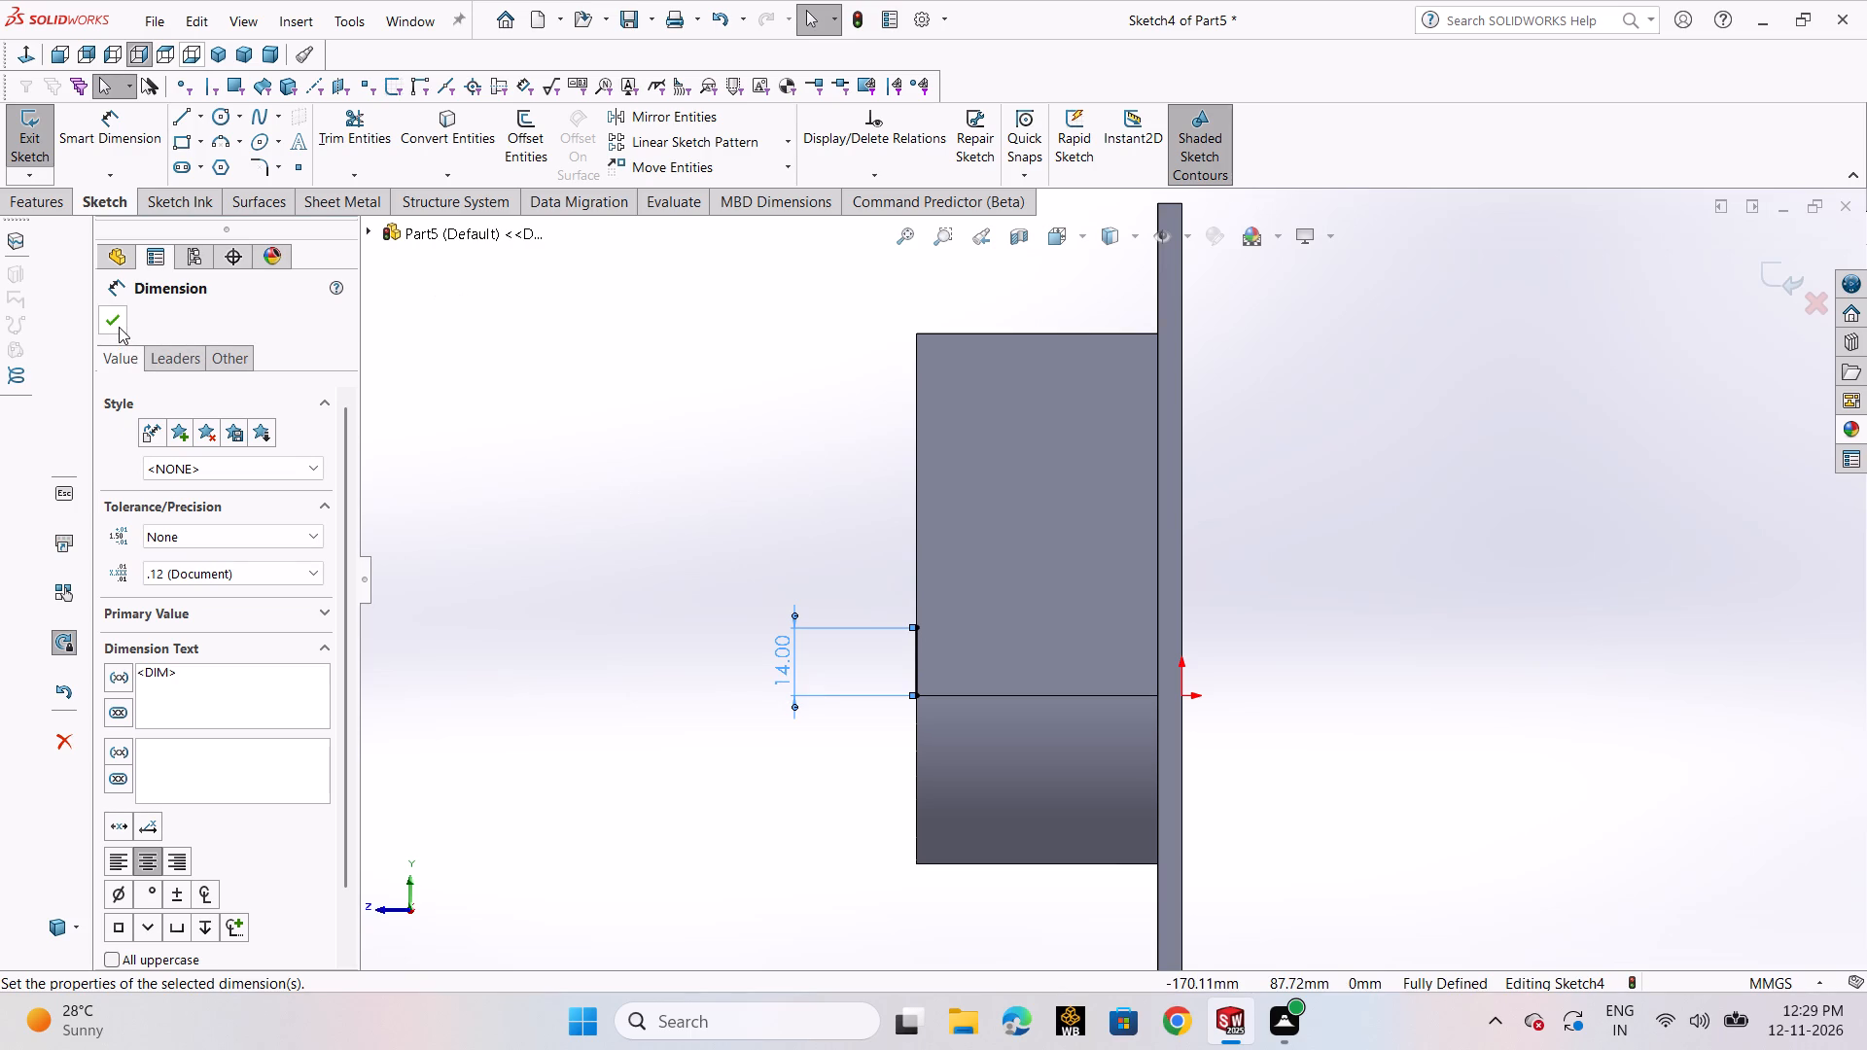
pyautogui.click(119, 327)
# Sketch a sloped line from the 14 mm line's upper end to the body's top corner at the plate, closing the profile below it.
pyautogui.click(178, 124)
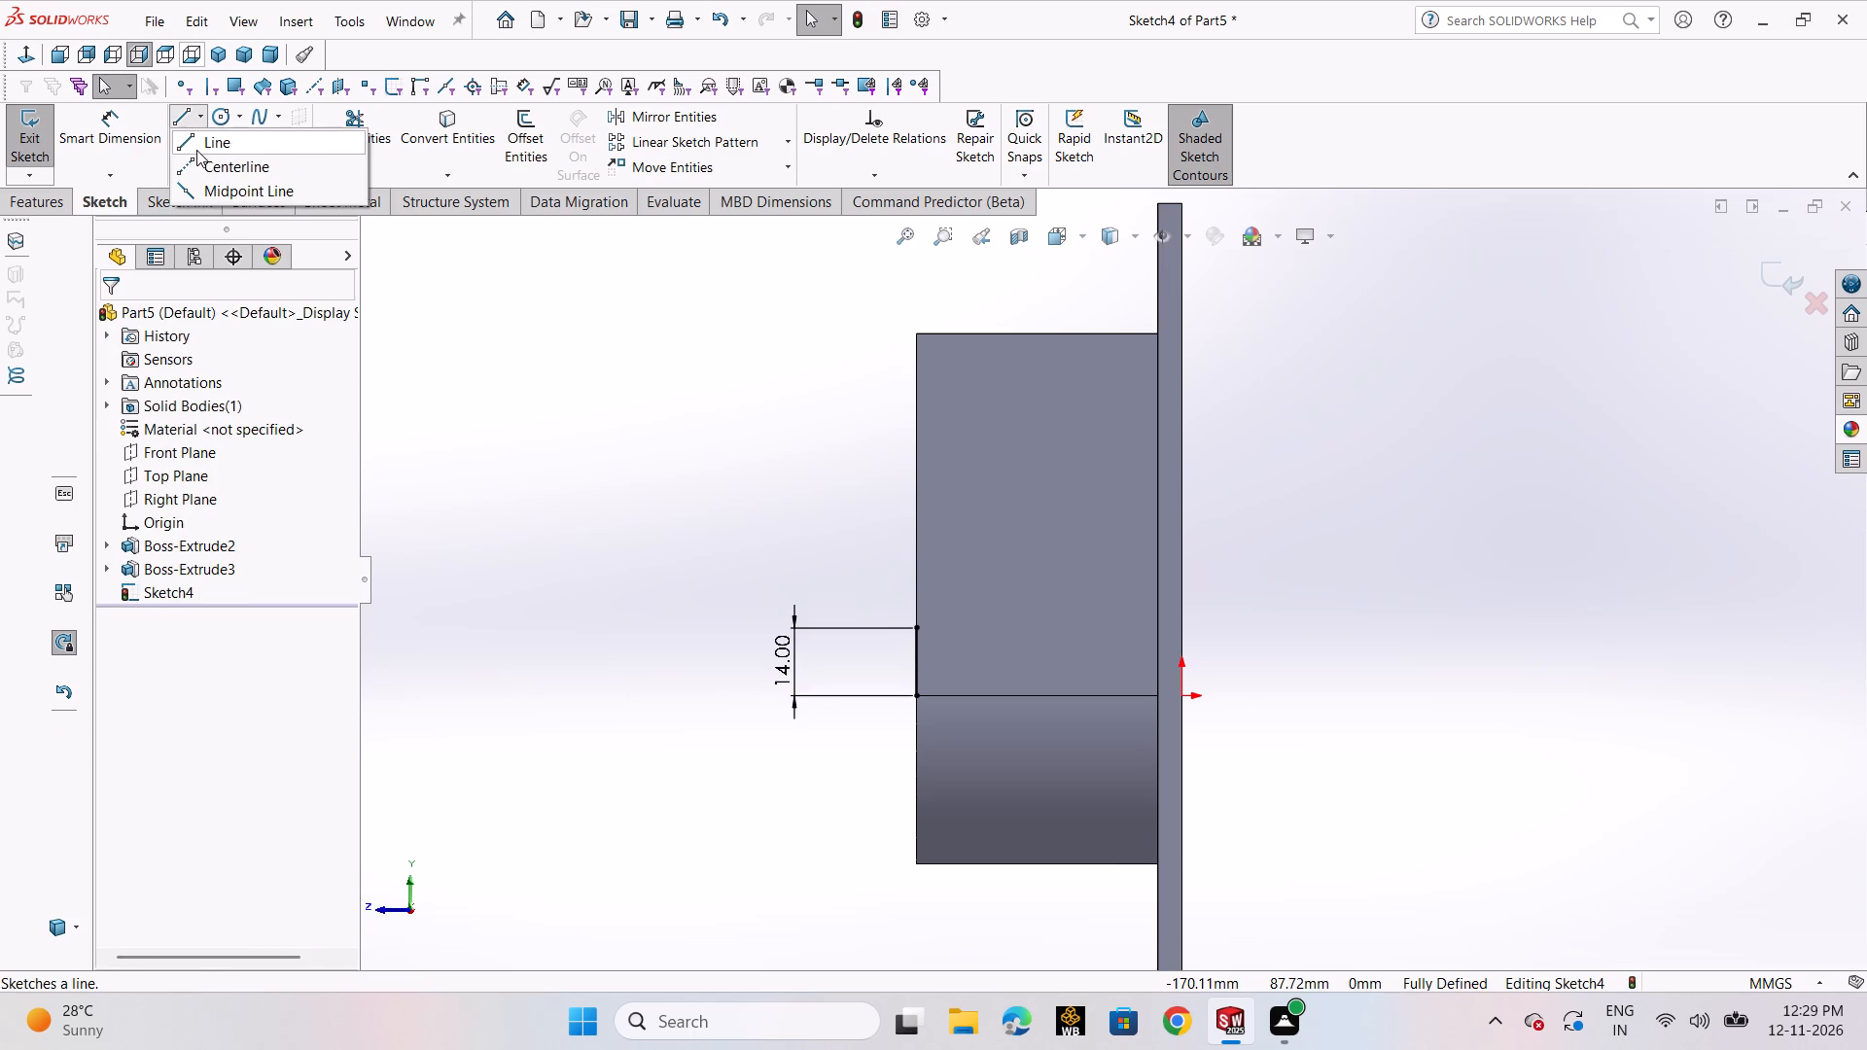
pyautogui.click(196, 150)
pyautogui.click(921, 626)
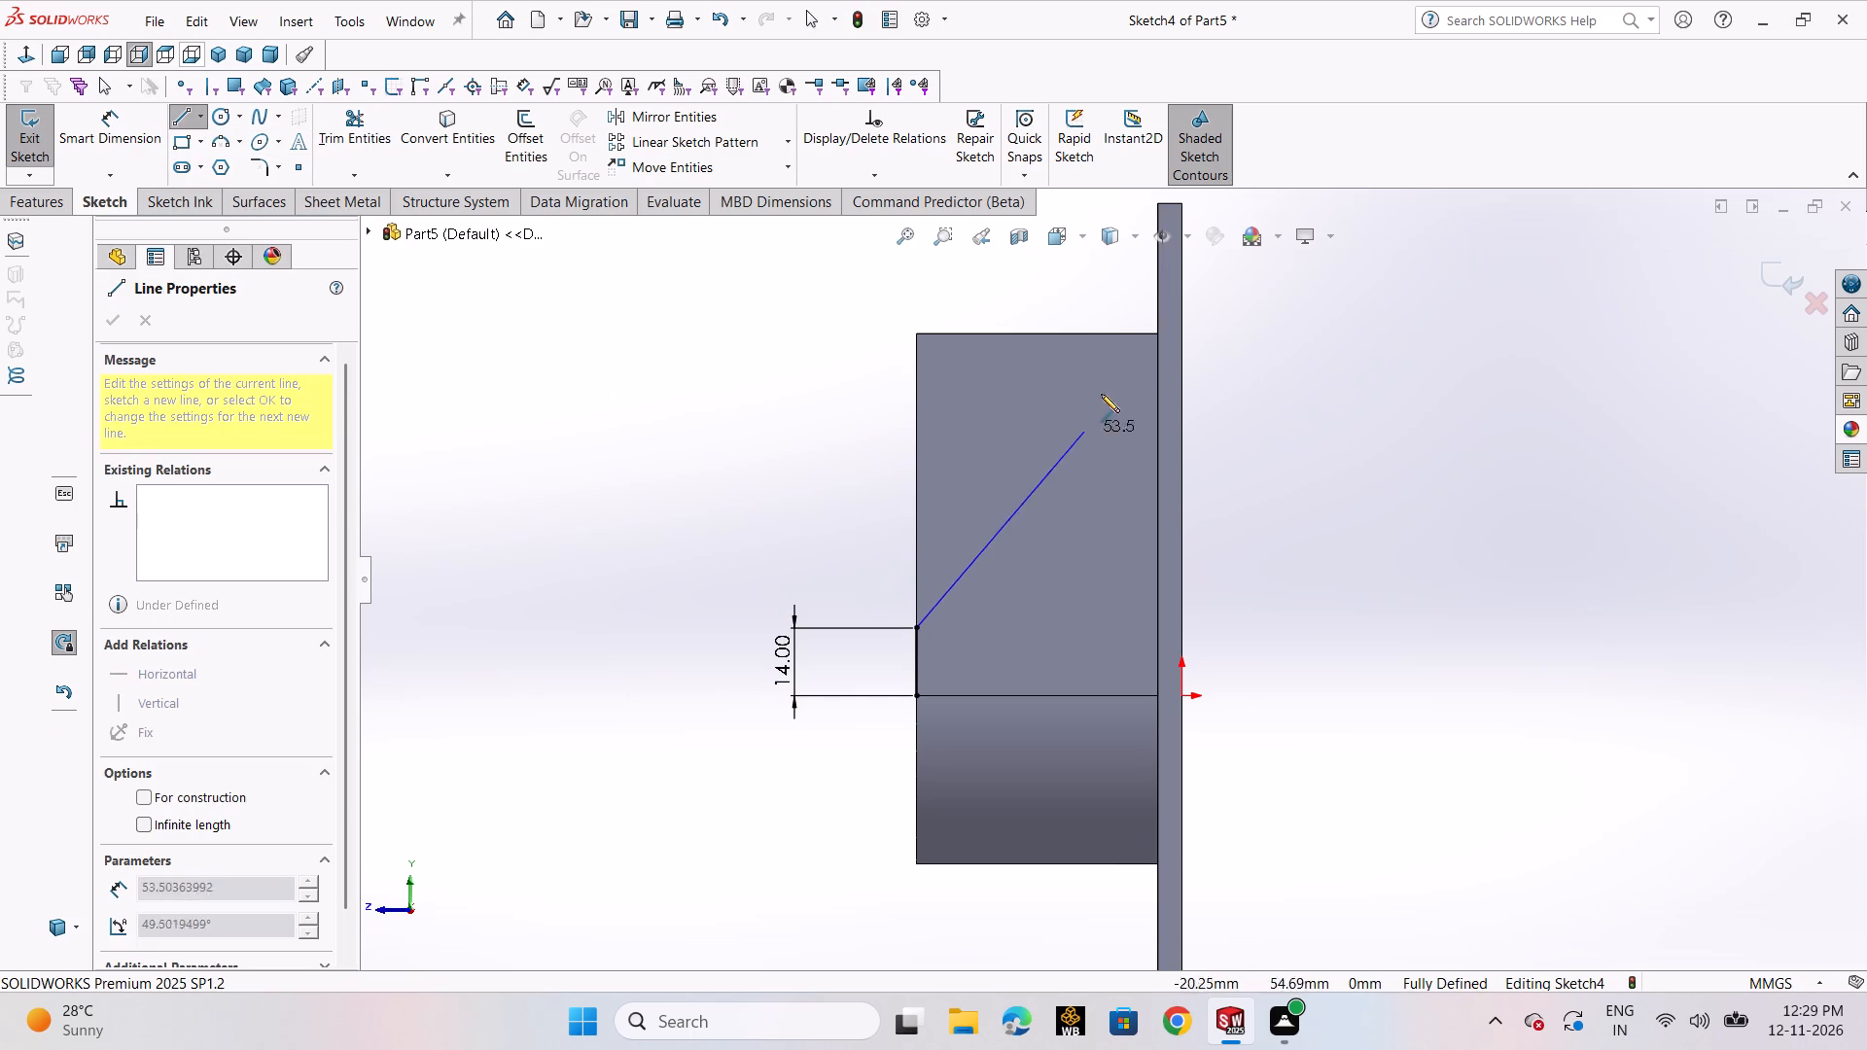
pyautogui.click(1159, 334)
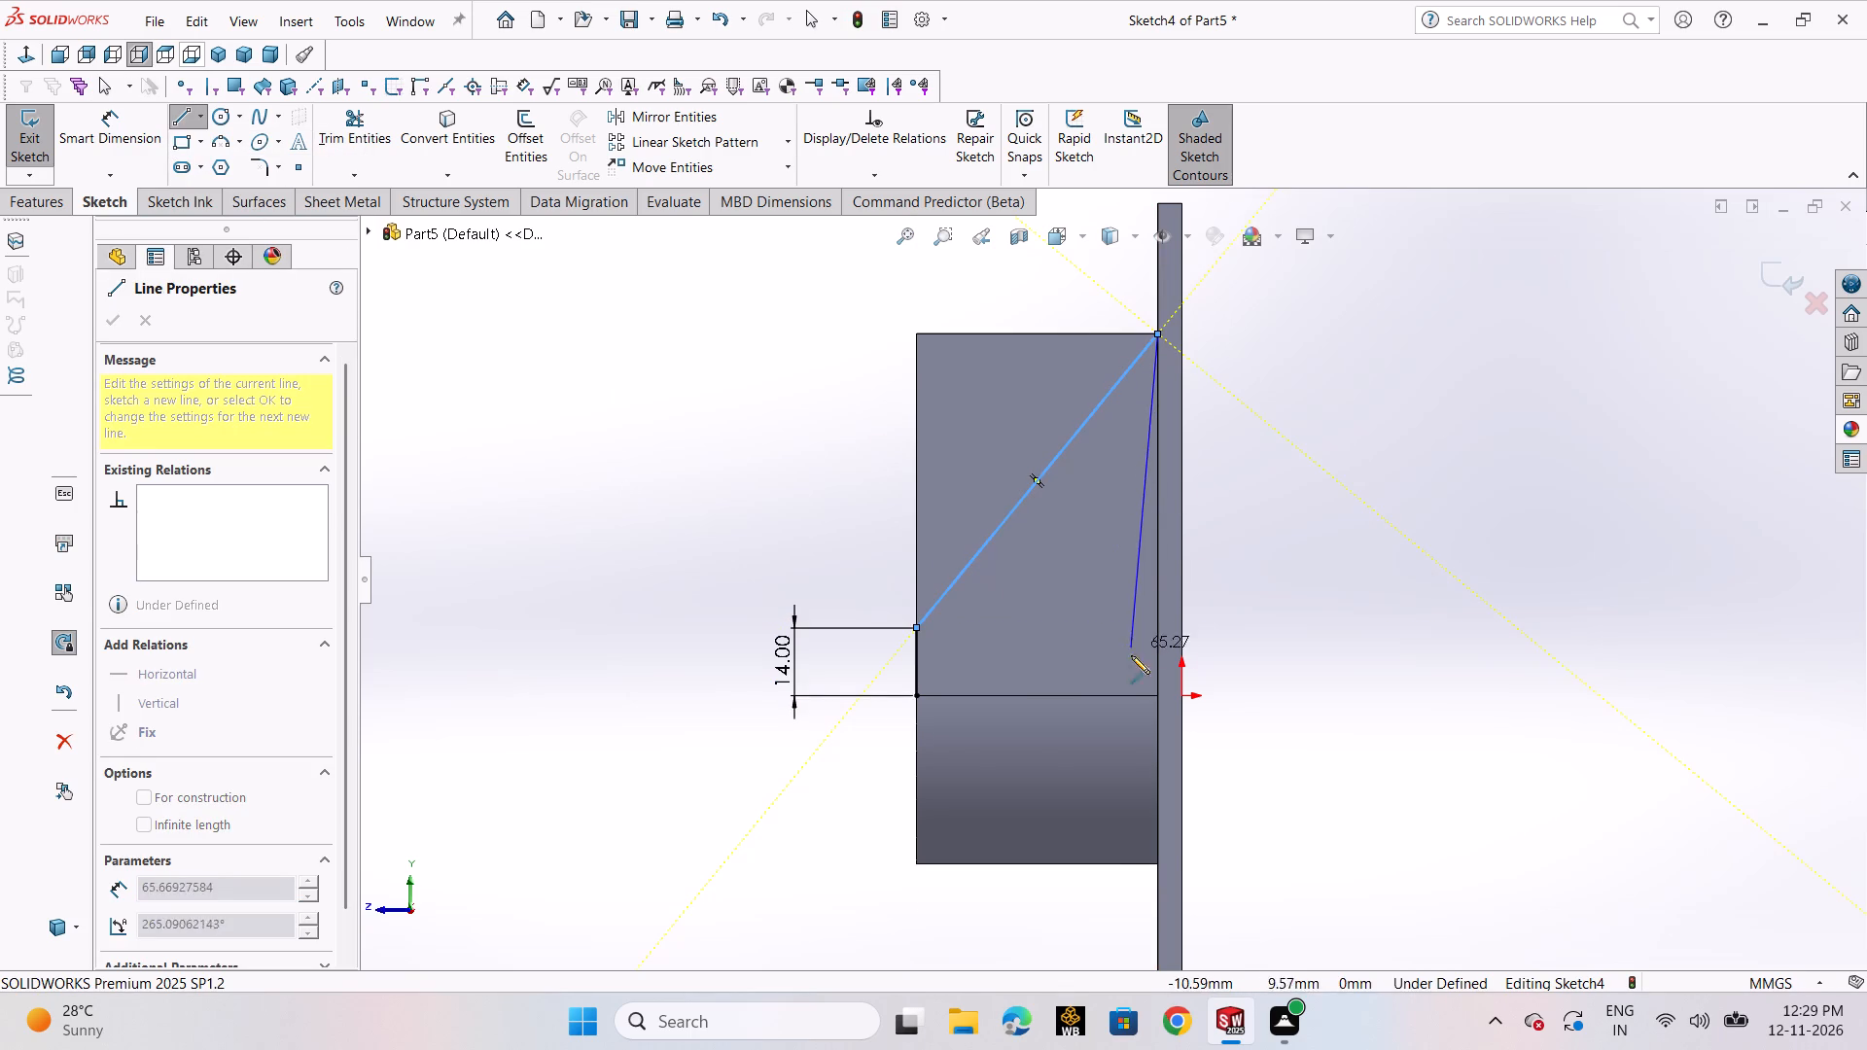
pyautogui.click(1159, 698)
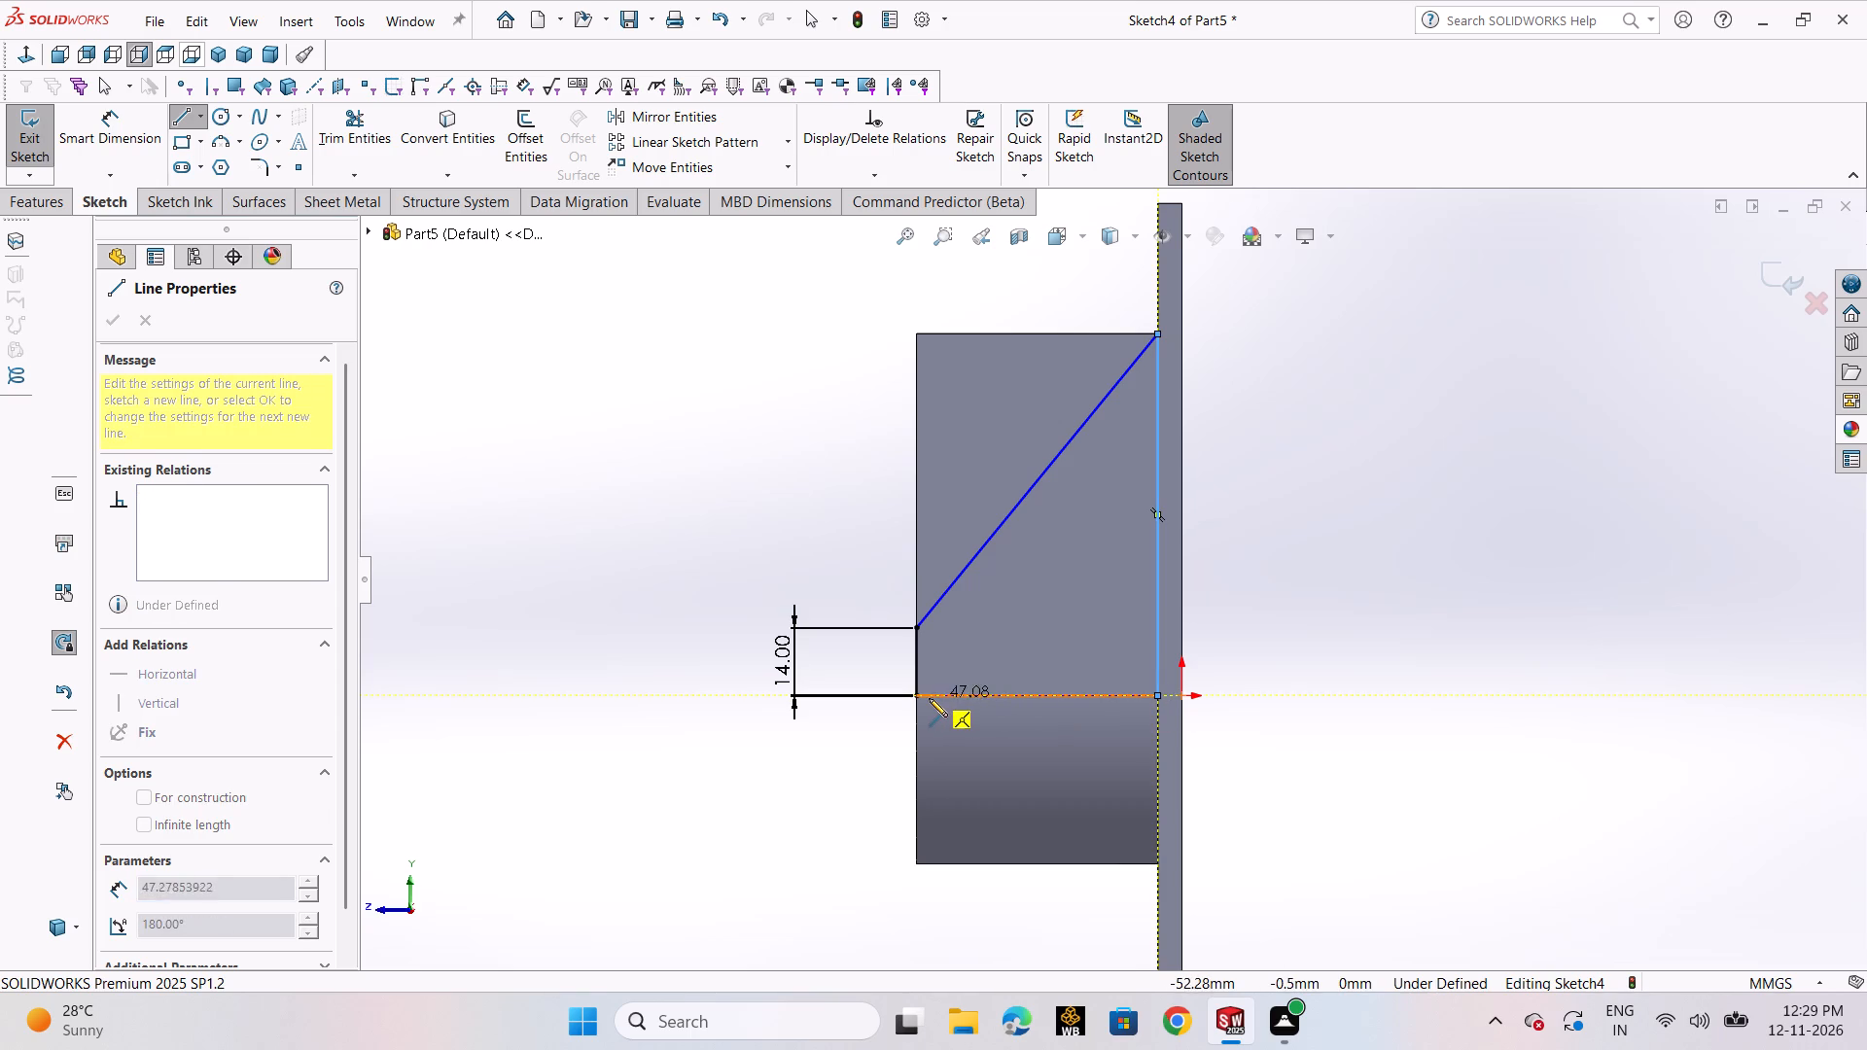
pyautogui.click(921, 697)
pyautogui.rightClick(920, 697)
pyautogui.click(950, 707)
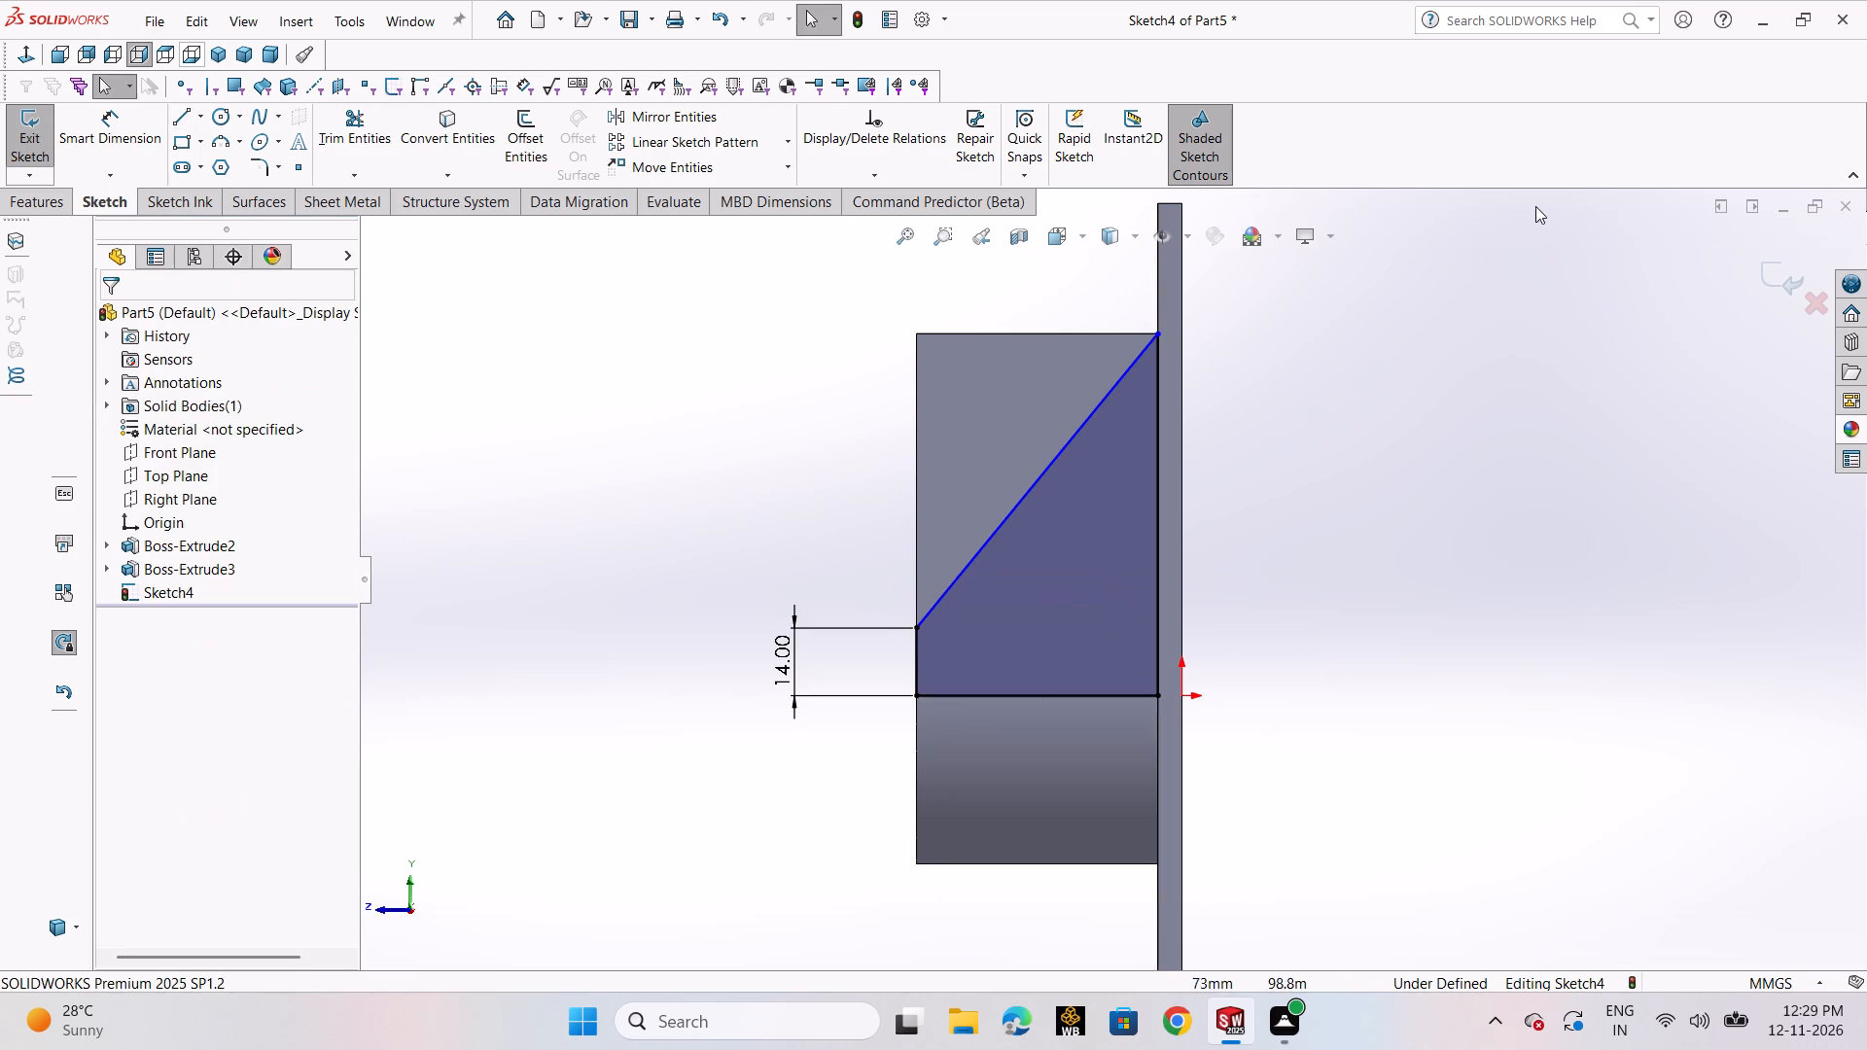
pyautogui.click(1759, 276)
# Reopen the side sketch and draw a 50 mm line along the body's top edge and a 61 mm line down to the sloped line.
pyautogui.scroll(3, 1537, 362)
pyautogui.moveTo(1497, 363); pyautogui.dragTo(1580, 391, button='middle')
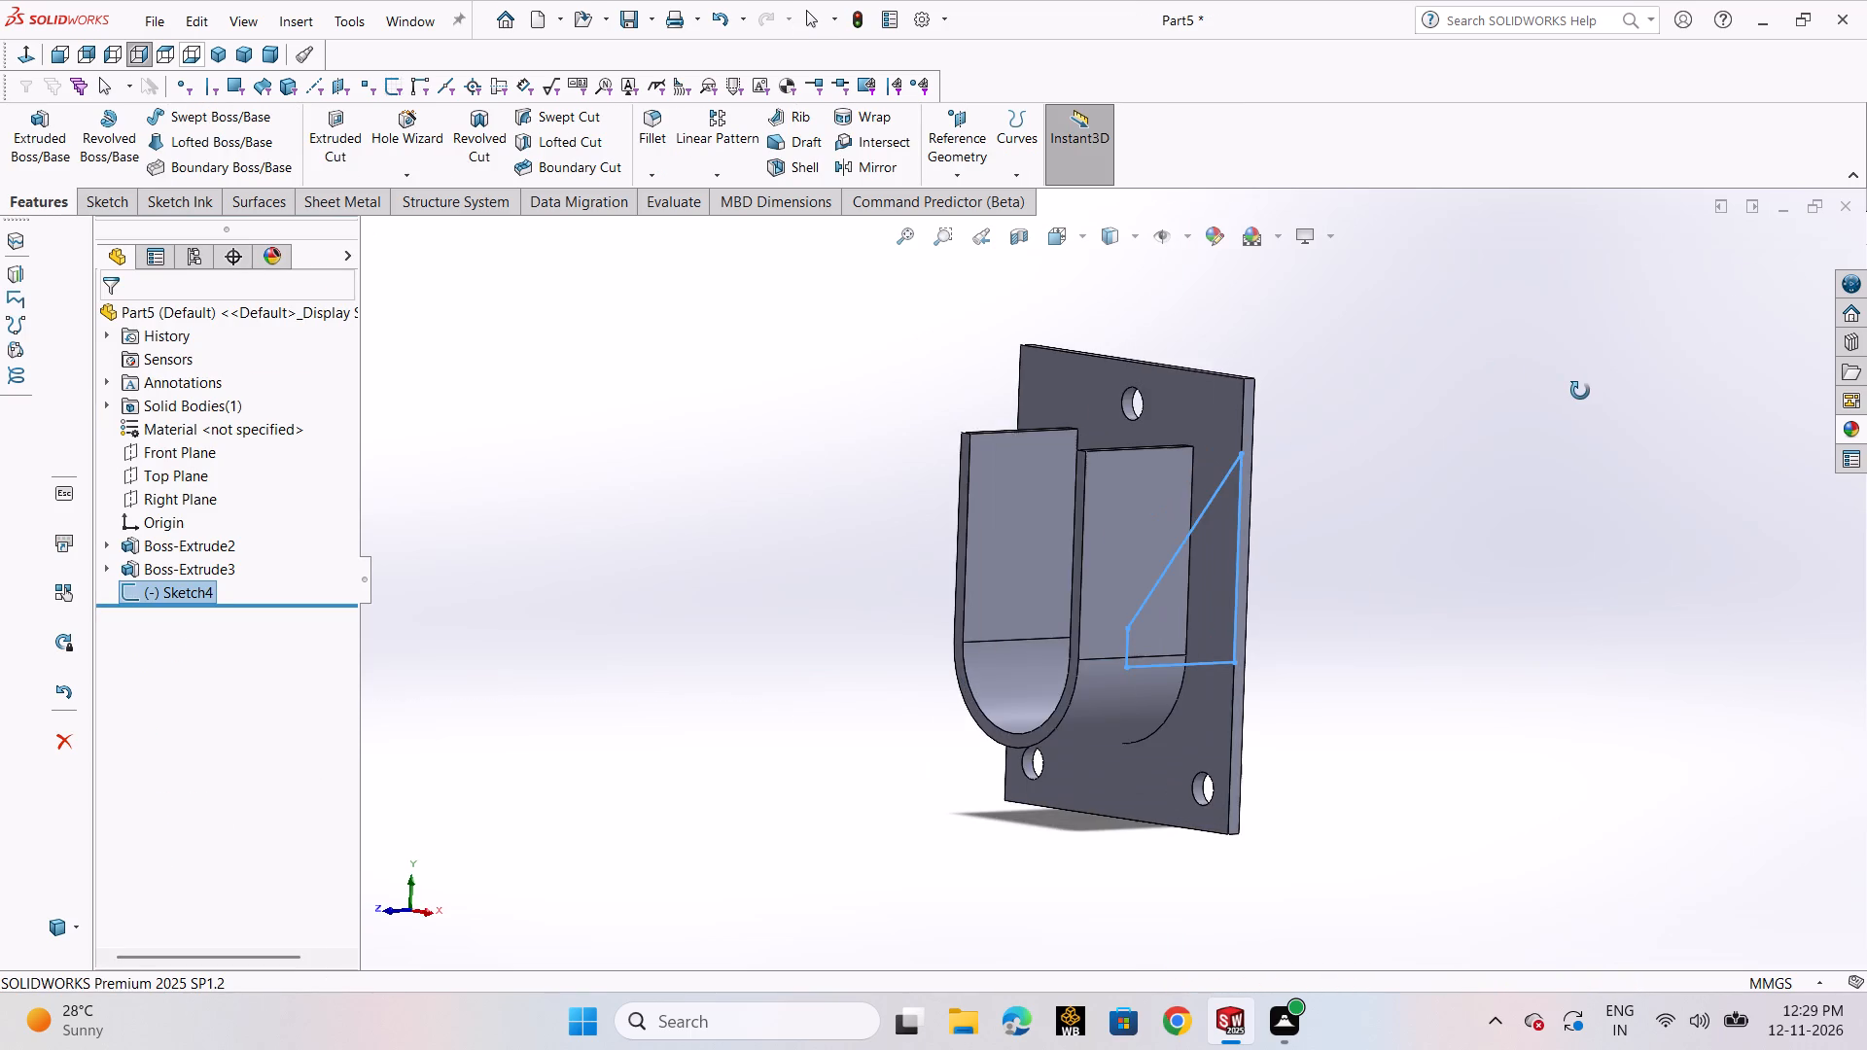
pyautogui.moveTo(1580, 391); pyautogui.dragTo(1508, 367, button='middle')
pyautogui.middleClick(1508, 367)
pyautogui.middleClick(1508, 367)
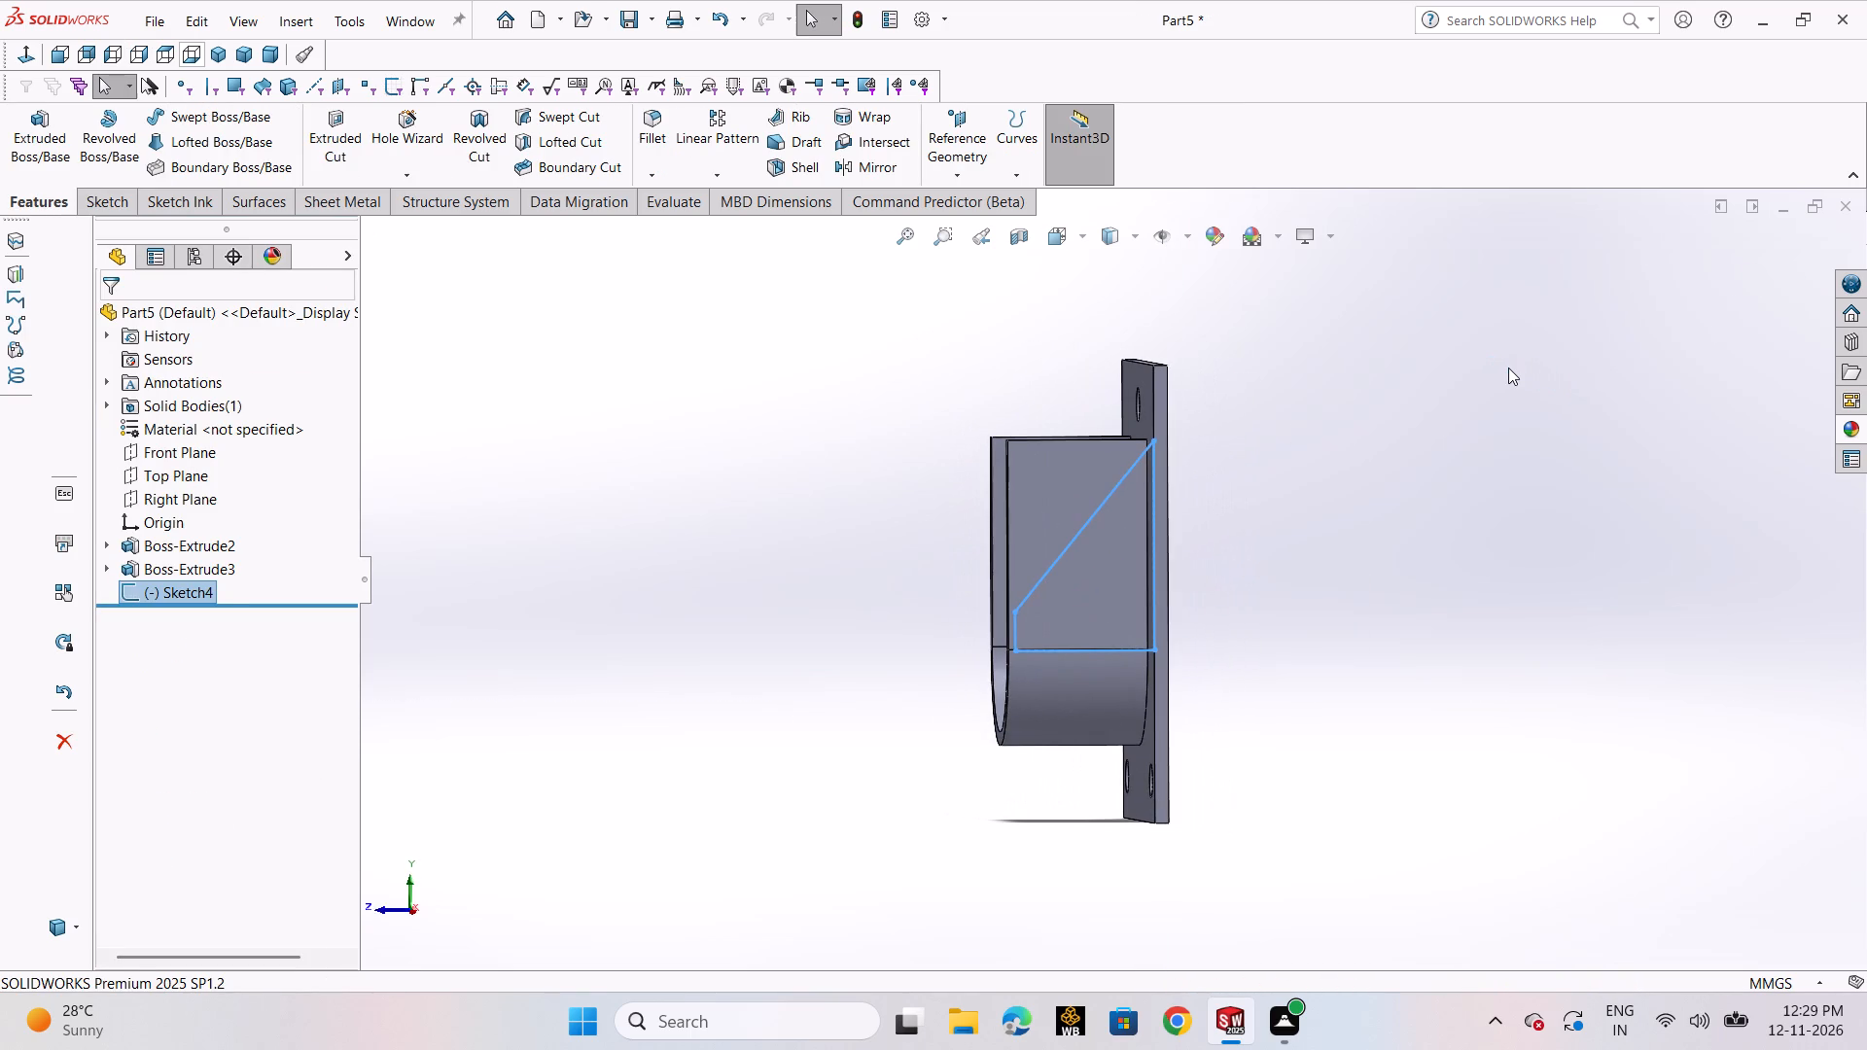
pyautogui.middleClick(1508, 367)
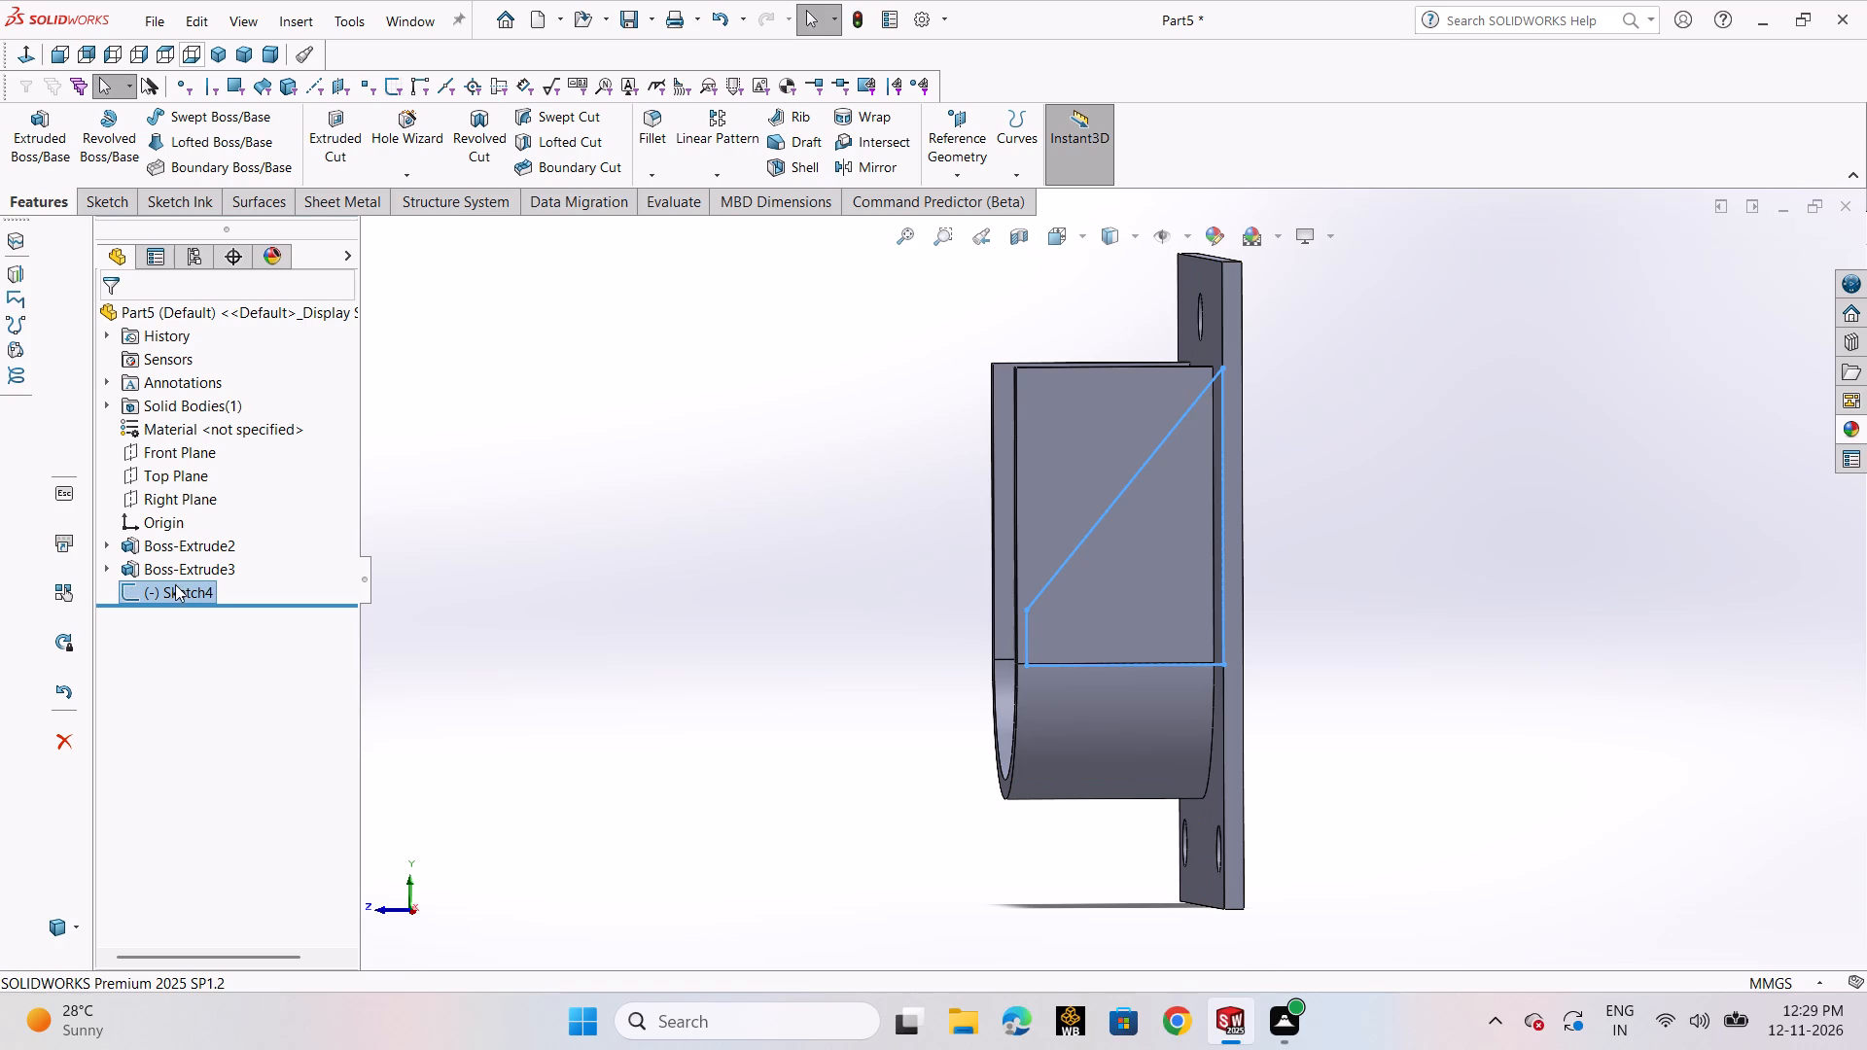
pyautogui.doubleClick(175, 588)
pyautogui.click(601, 521)
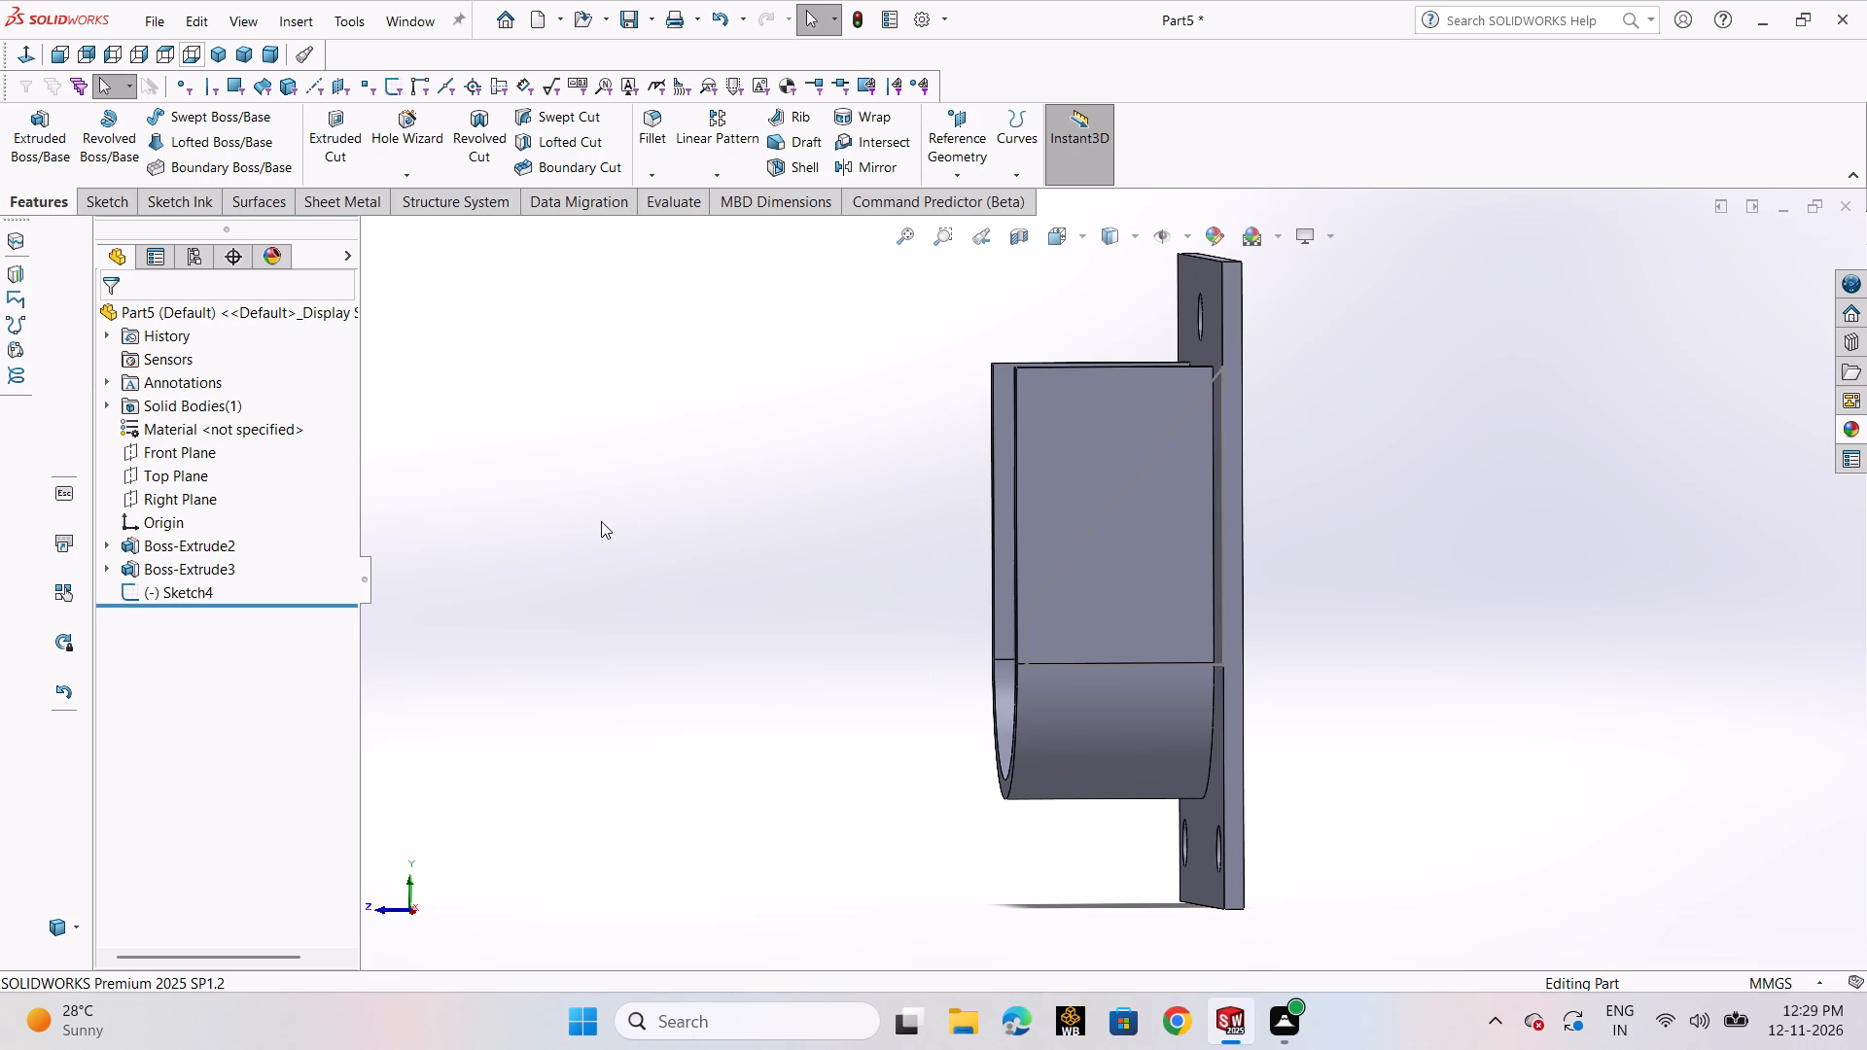
pyautogui.click(182, 599)
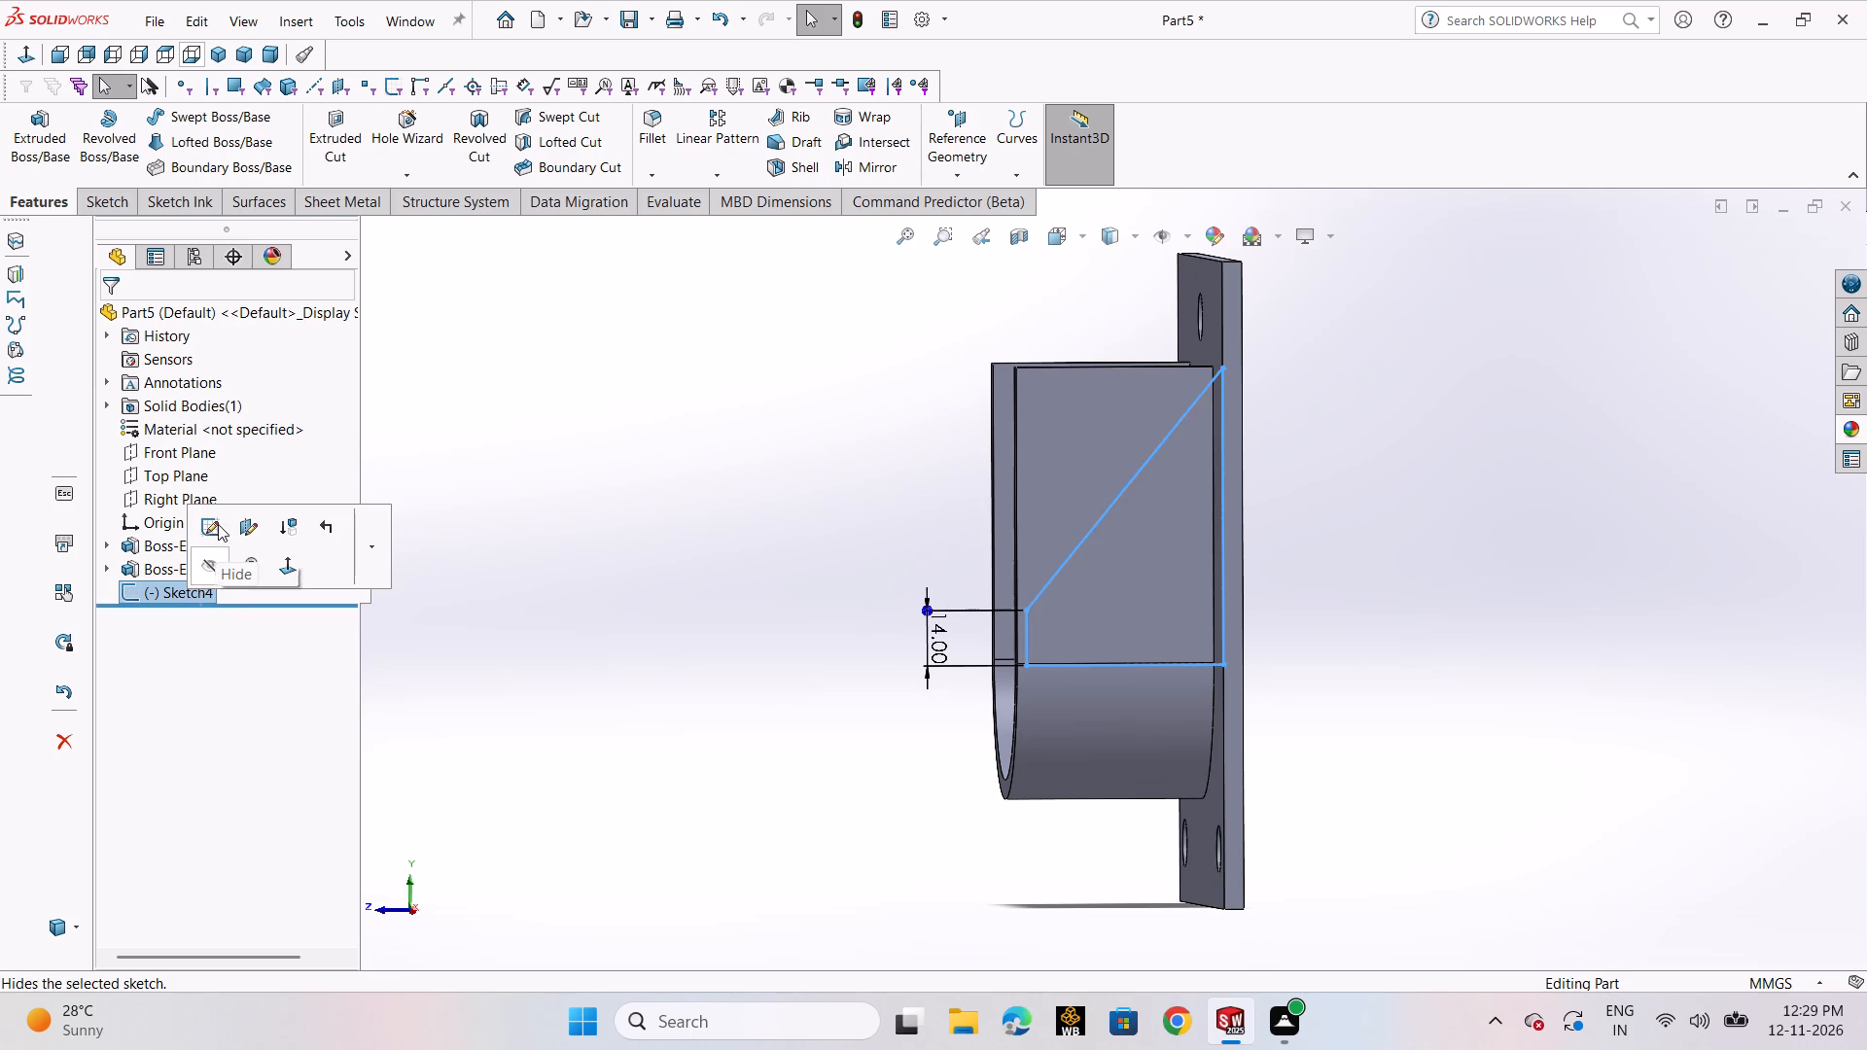
pyautogui.click(211, 521)
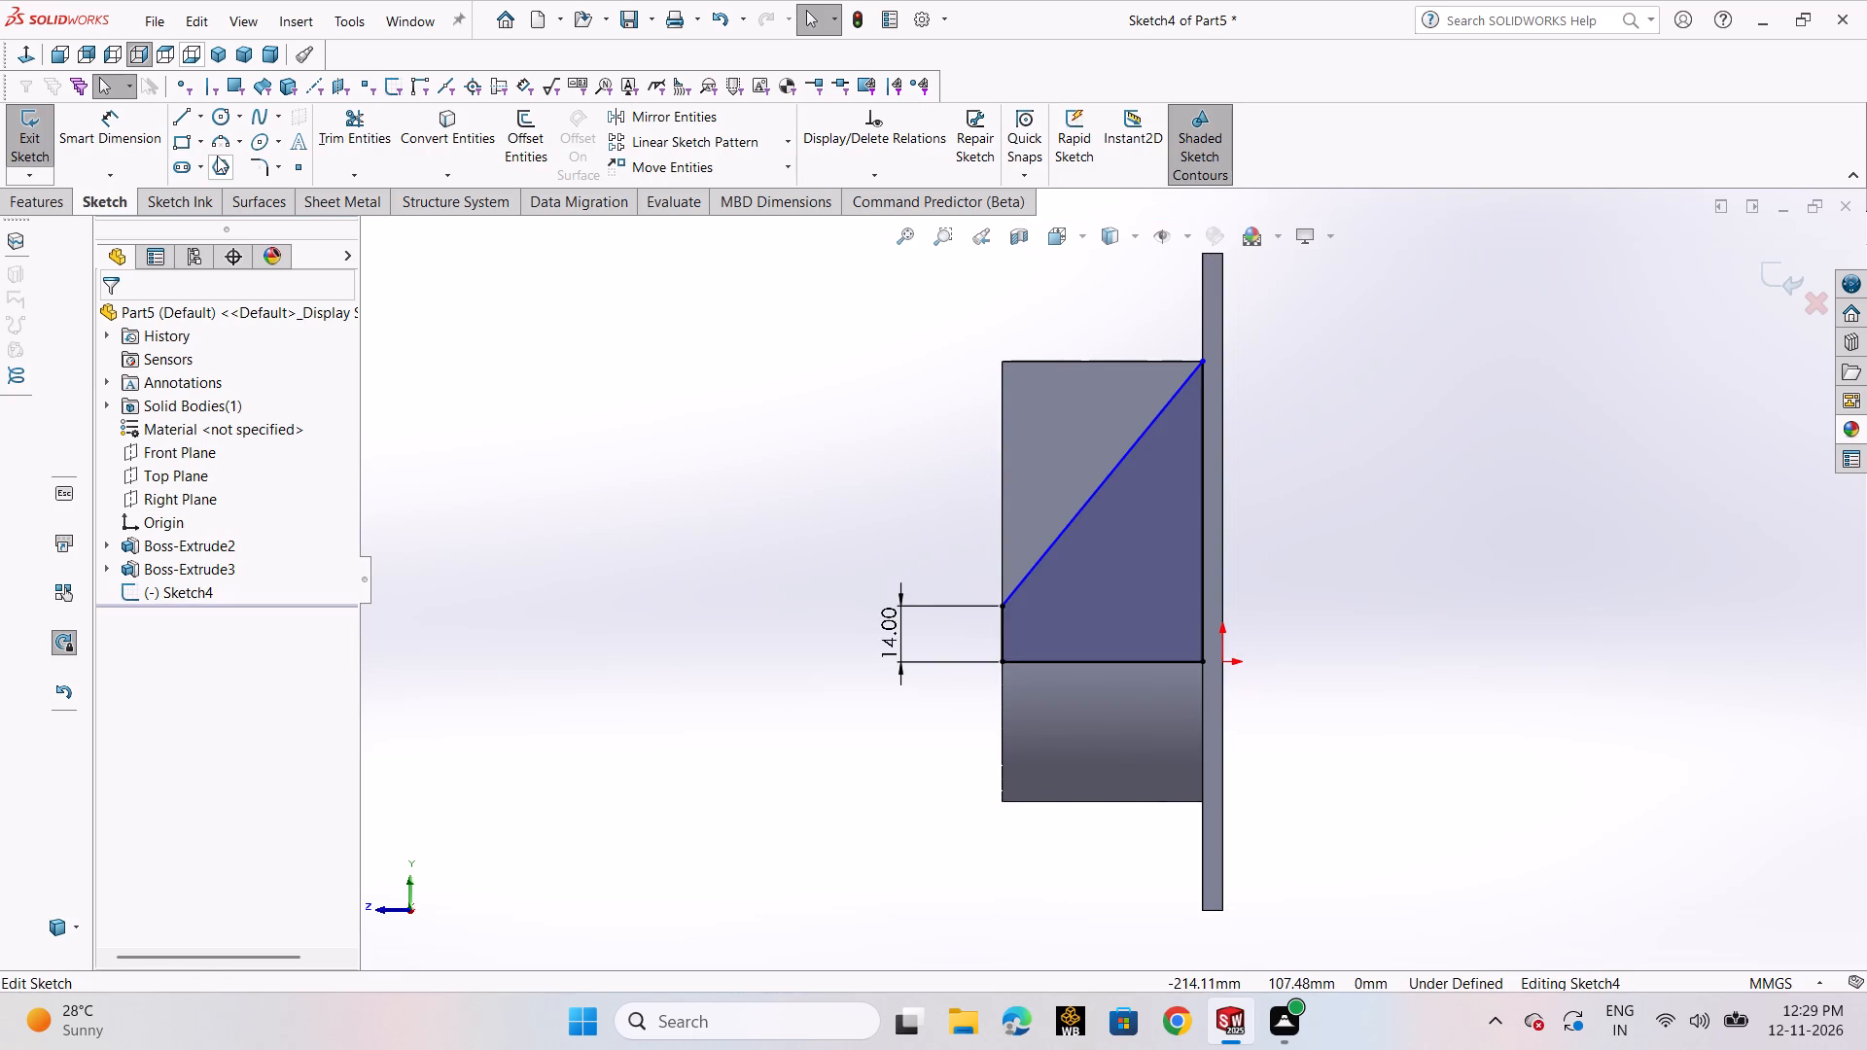
pyautogui.click(180, 120)
pyautogui.click(182, 139)
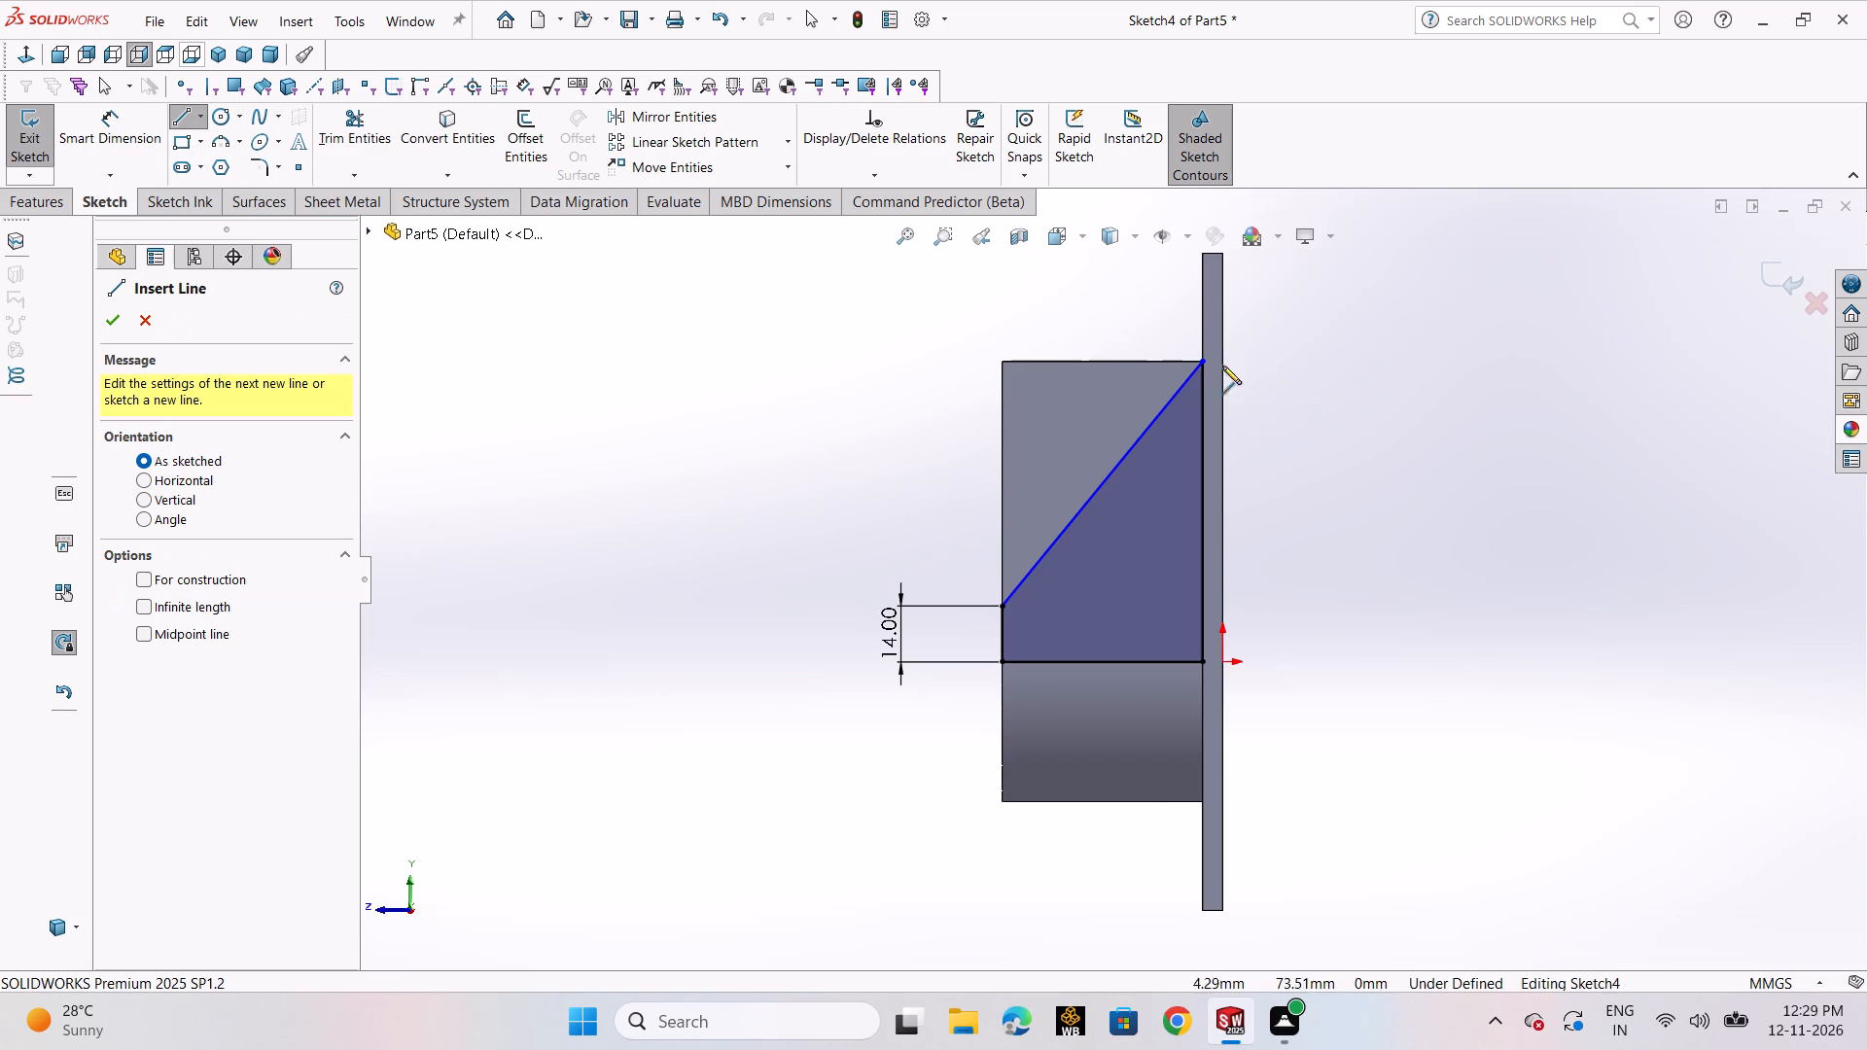
pyautogui.click(1207, 362)
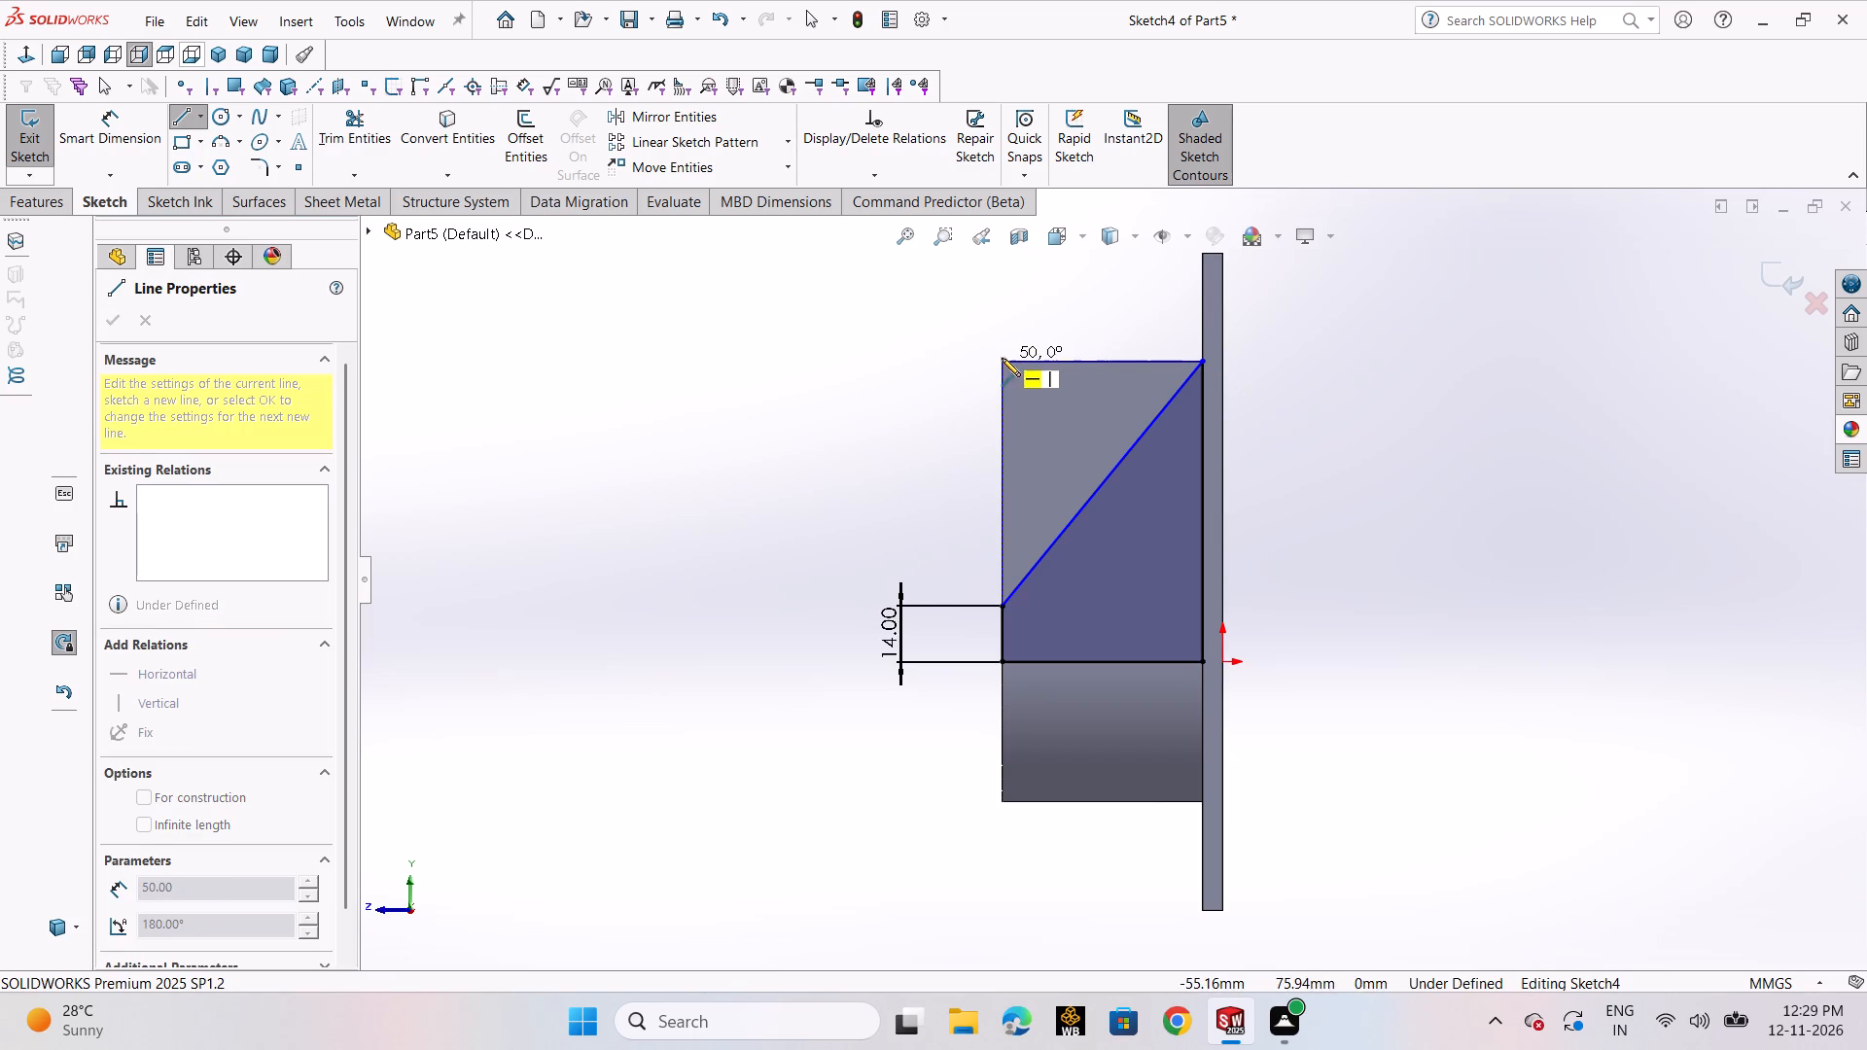
pyautogui.click(1002, 358)
pyautogui.click(1004, 606)
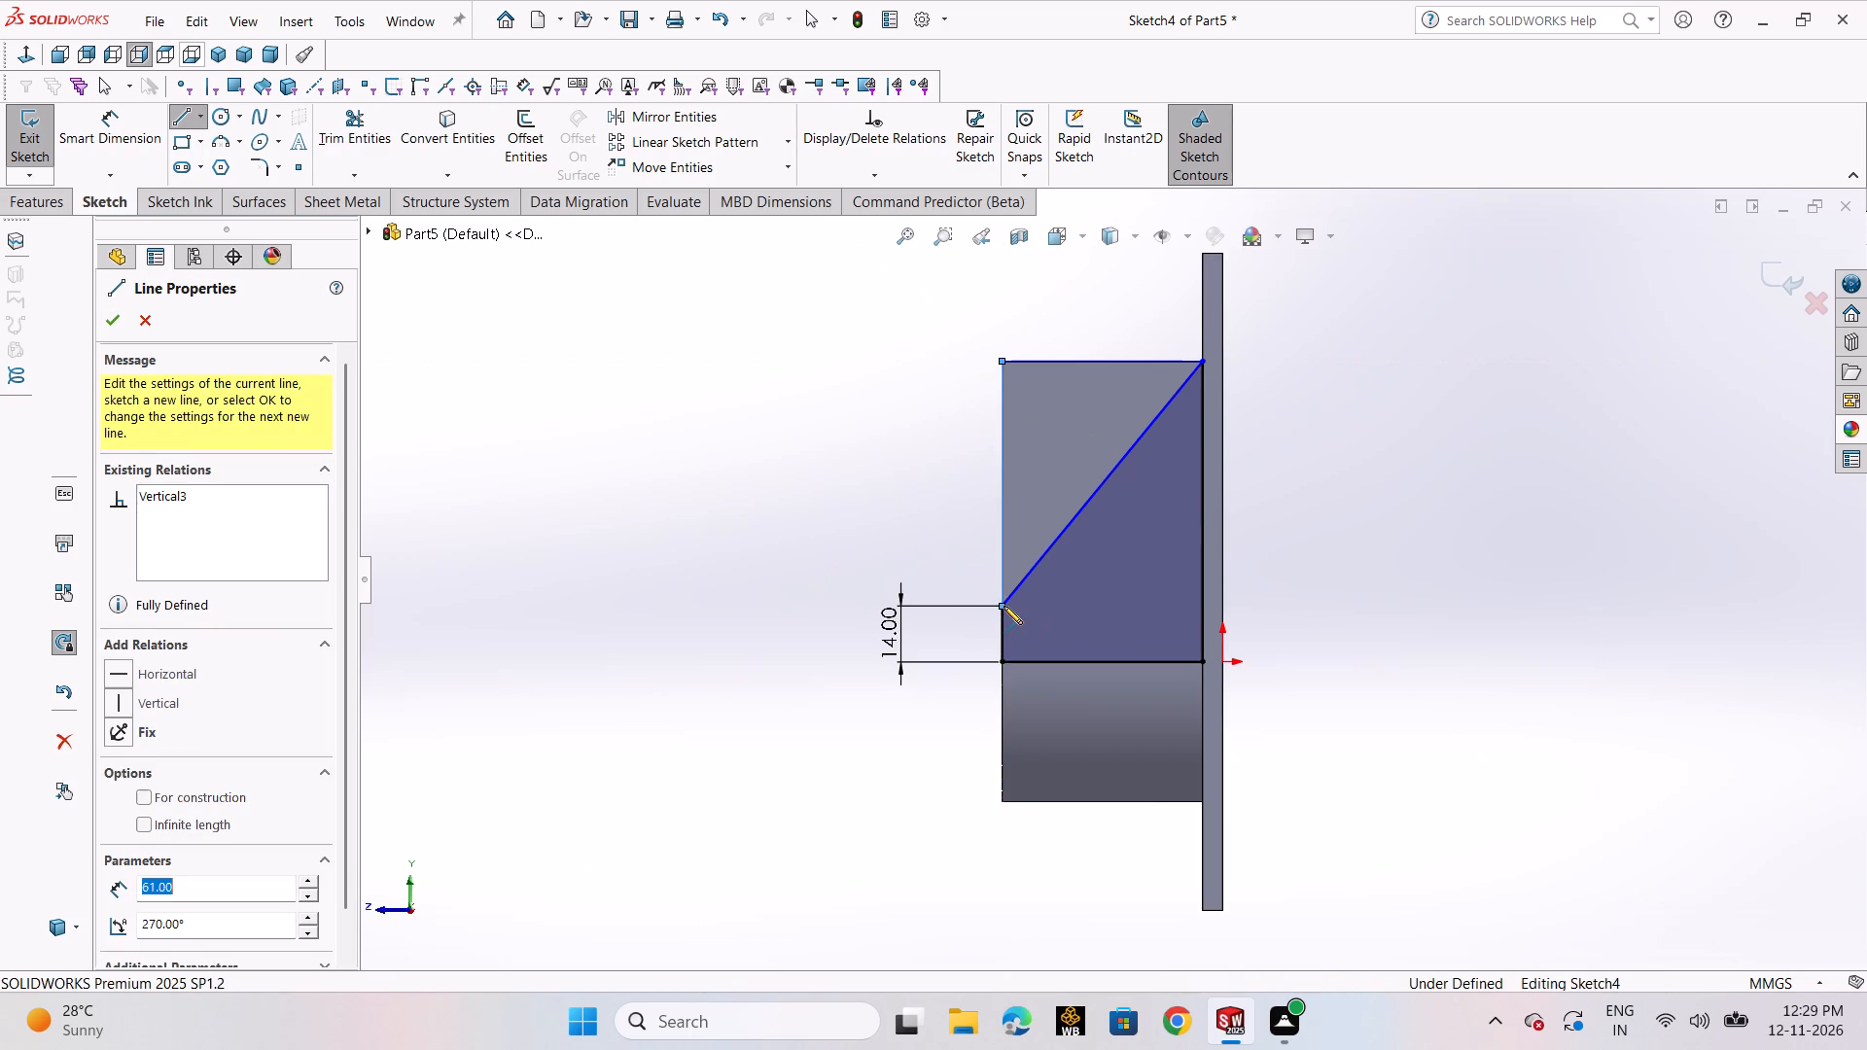
pyautogui.rightClick(1004, 606)
pyautogui.click(1025, 616)
# Trim away the three sketch lines below the slope, leaving the upper triangle, and exit the sketch.
pyautogui.click(354, 144)
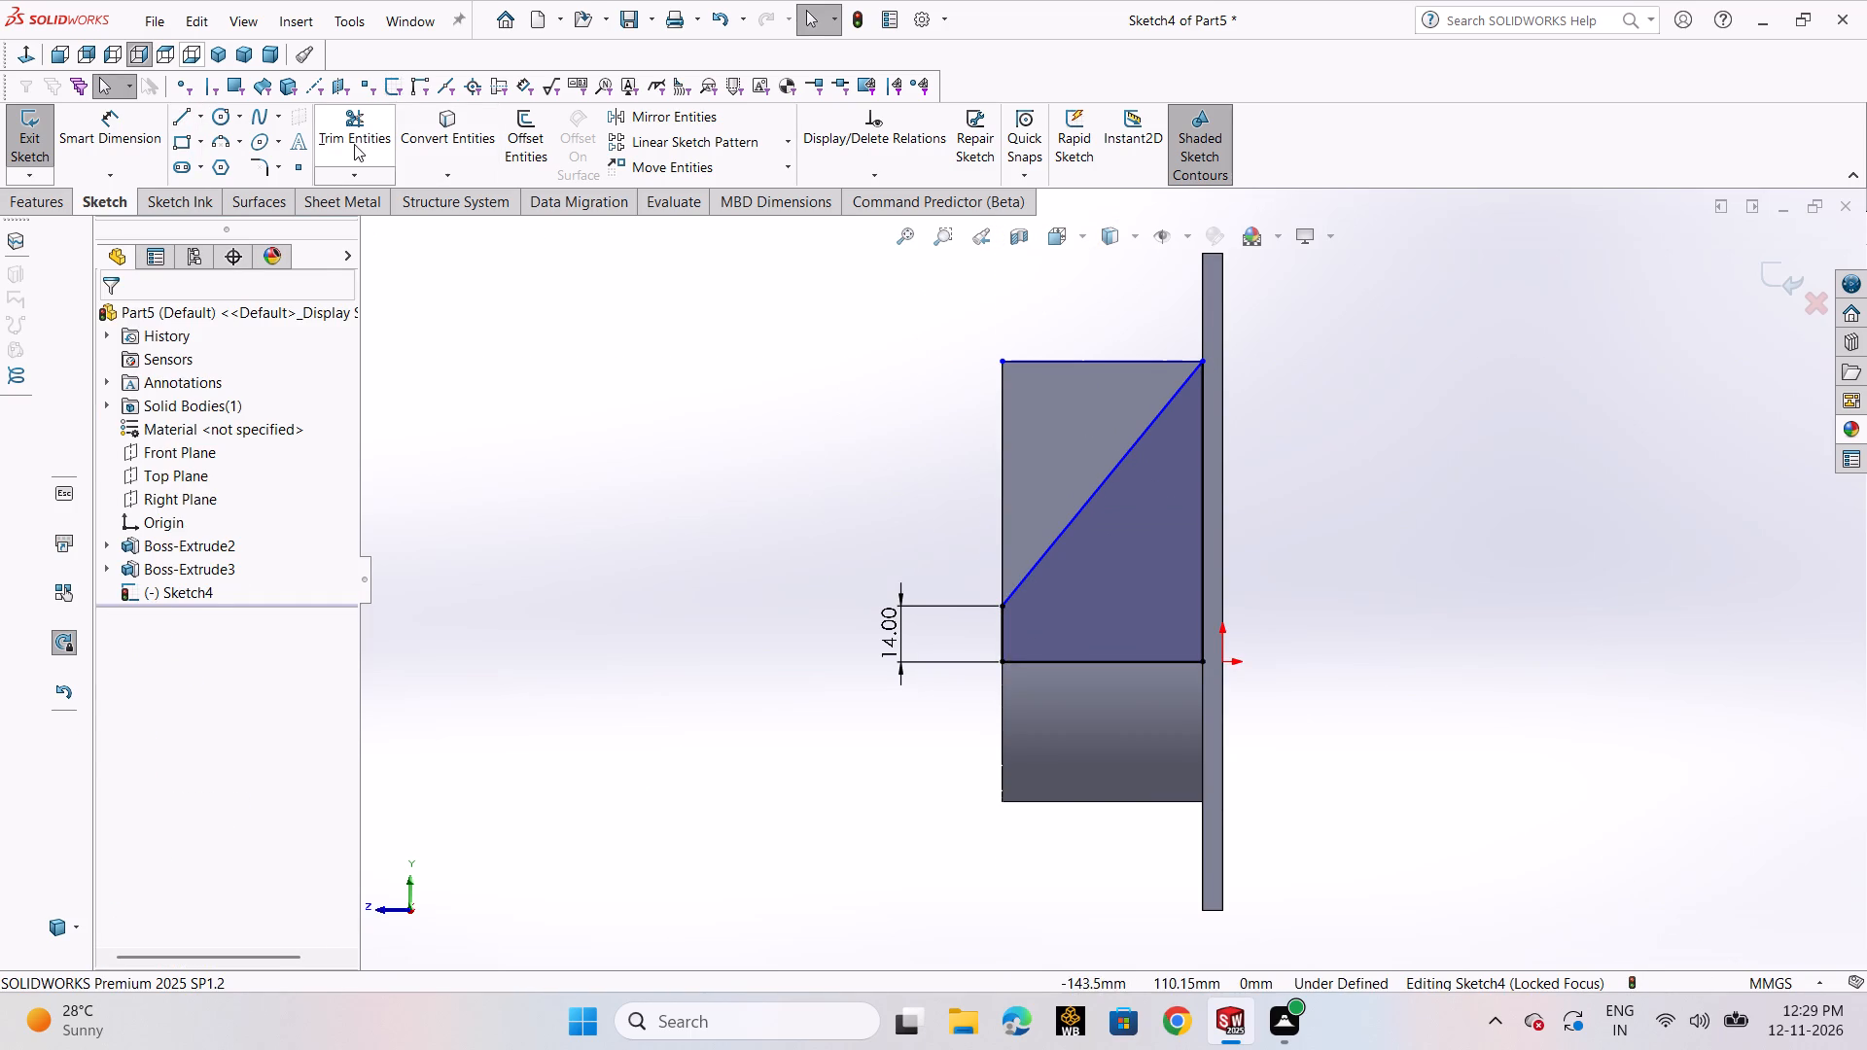
pyautogui.moveTo(1086, 711); pyautogui.dragTo(1224, 584)
pyautogui.moveTo(1110, 613); pyautogui.dragTo(936, 636)
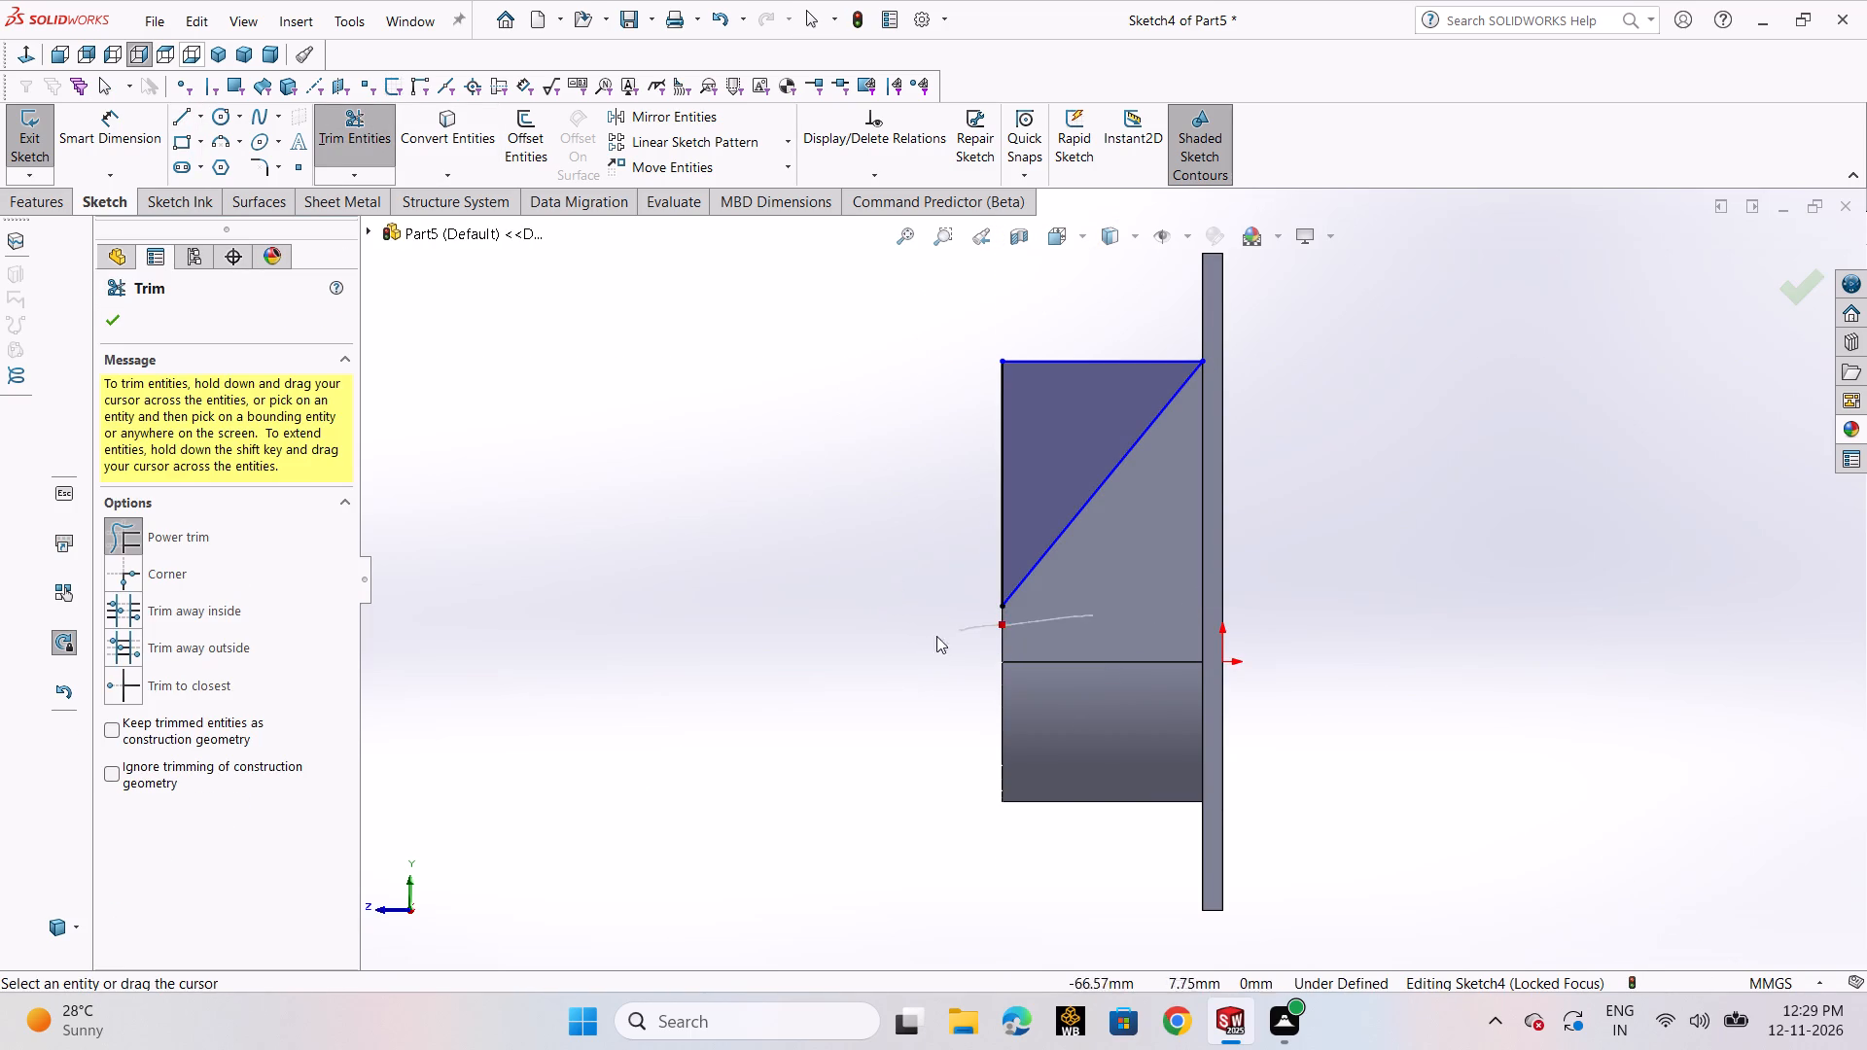
pyautogui.moveTo(936, 636); pyautogui.dragTo(923, 640)
pyautogui.click(106, 329)
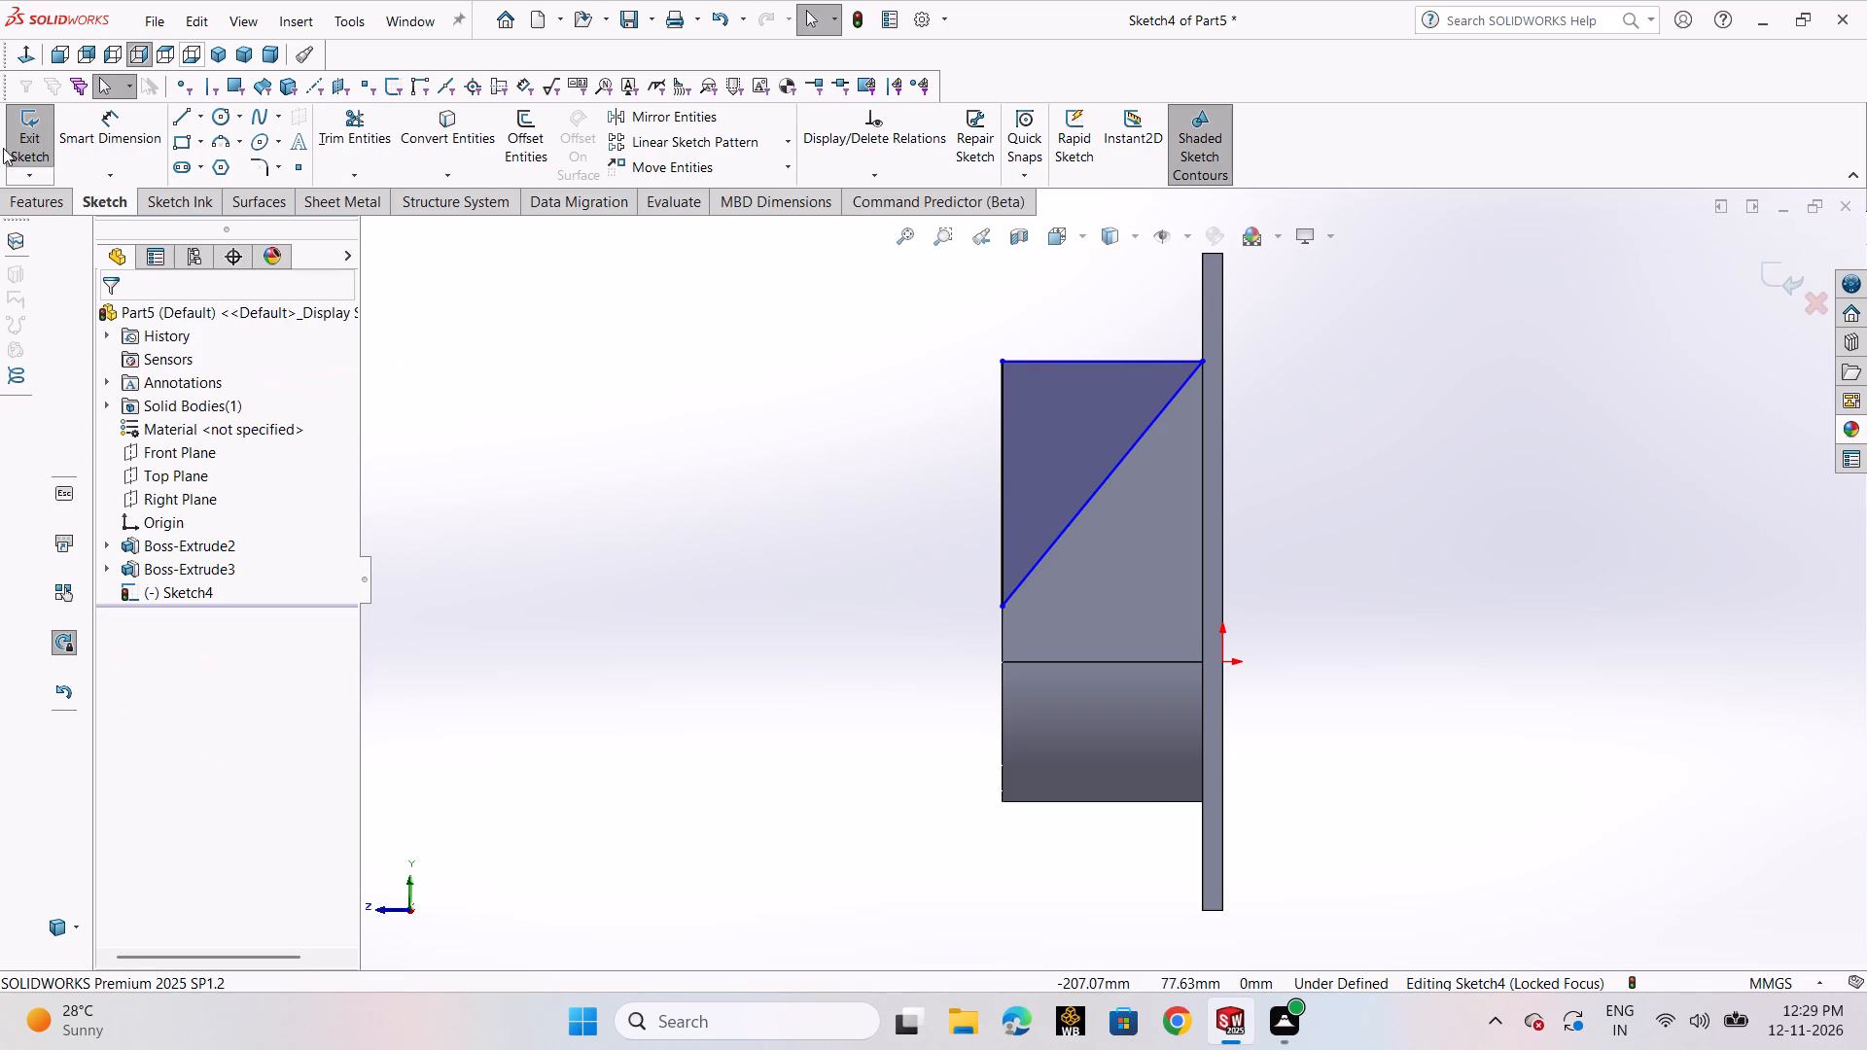
pyautogui.click(10, 141)
# Cut-extrude the triangular sketch Through All across both walls of the U-shaped body.
pyautogui.click(336, 131)
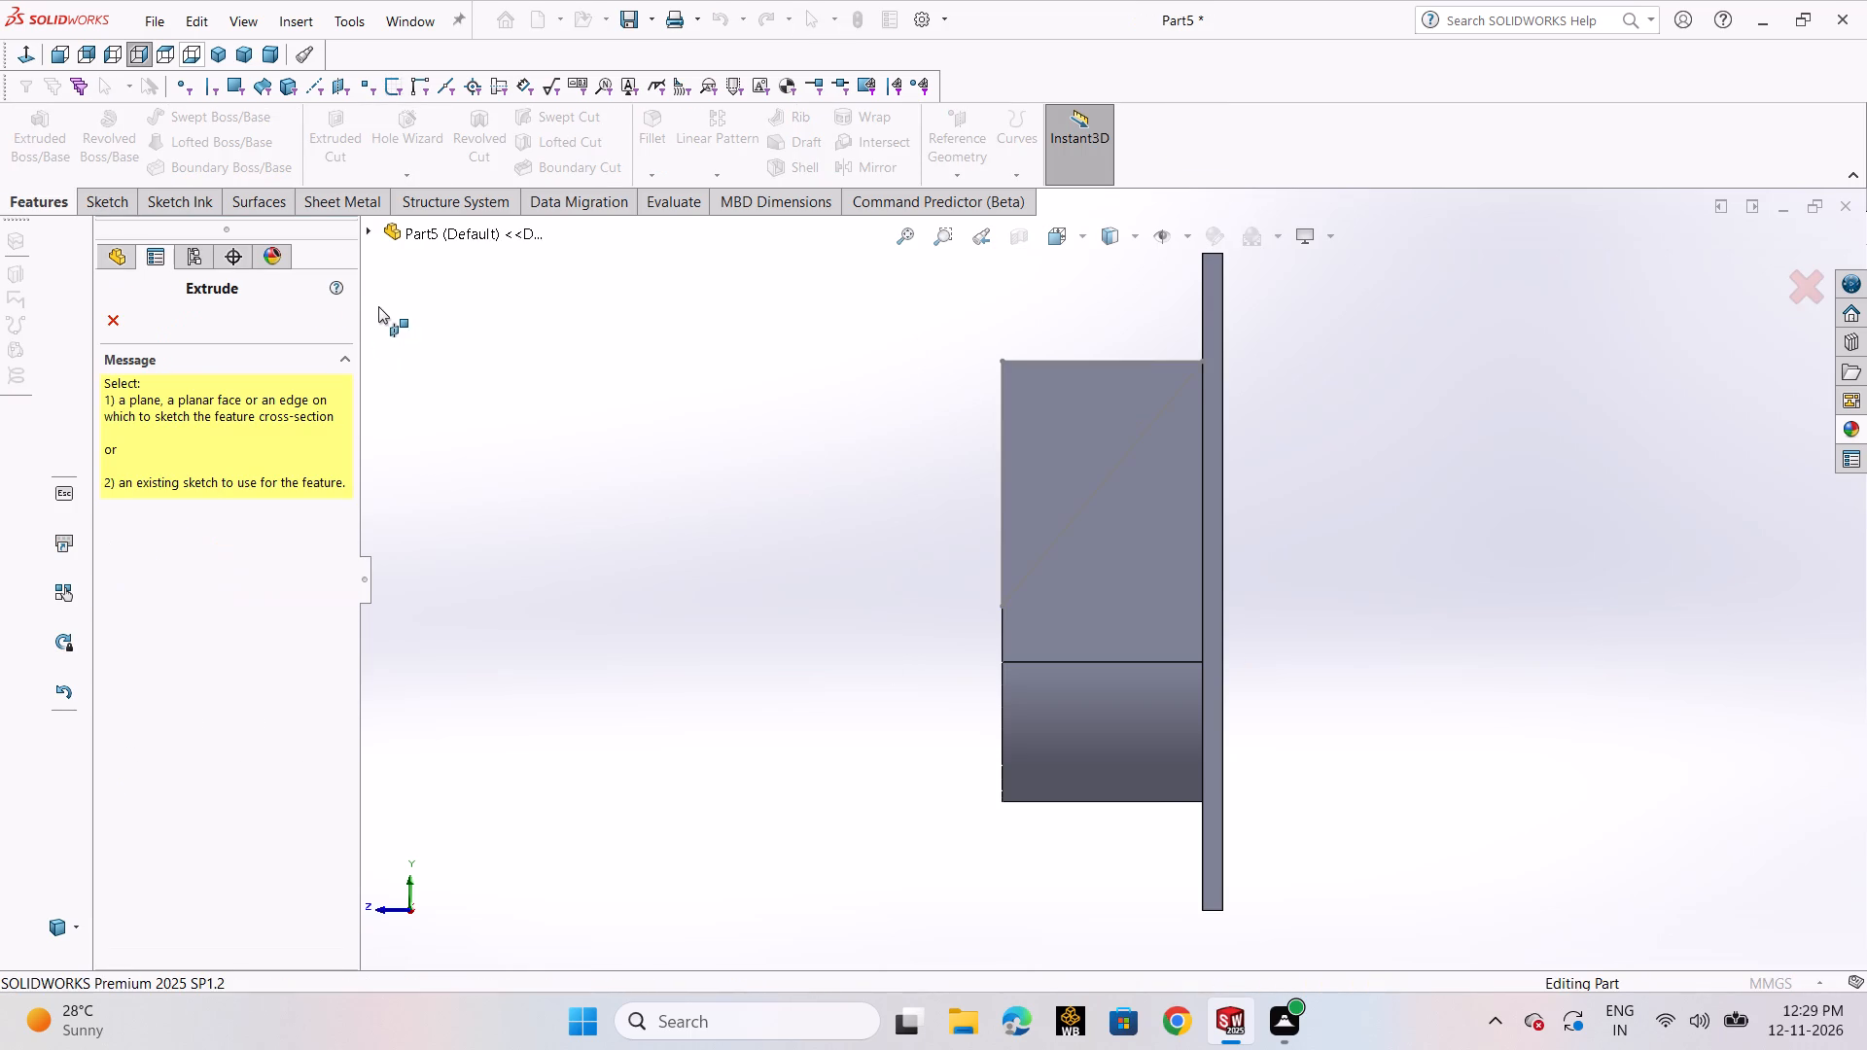
pyautogui.click(371, 233)
pyautogui.click(486, 505)
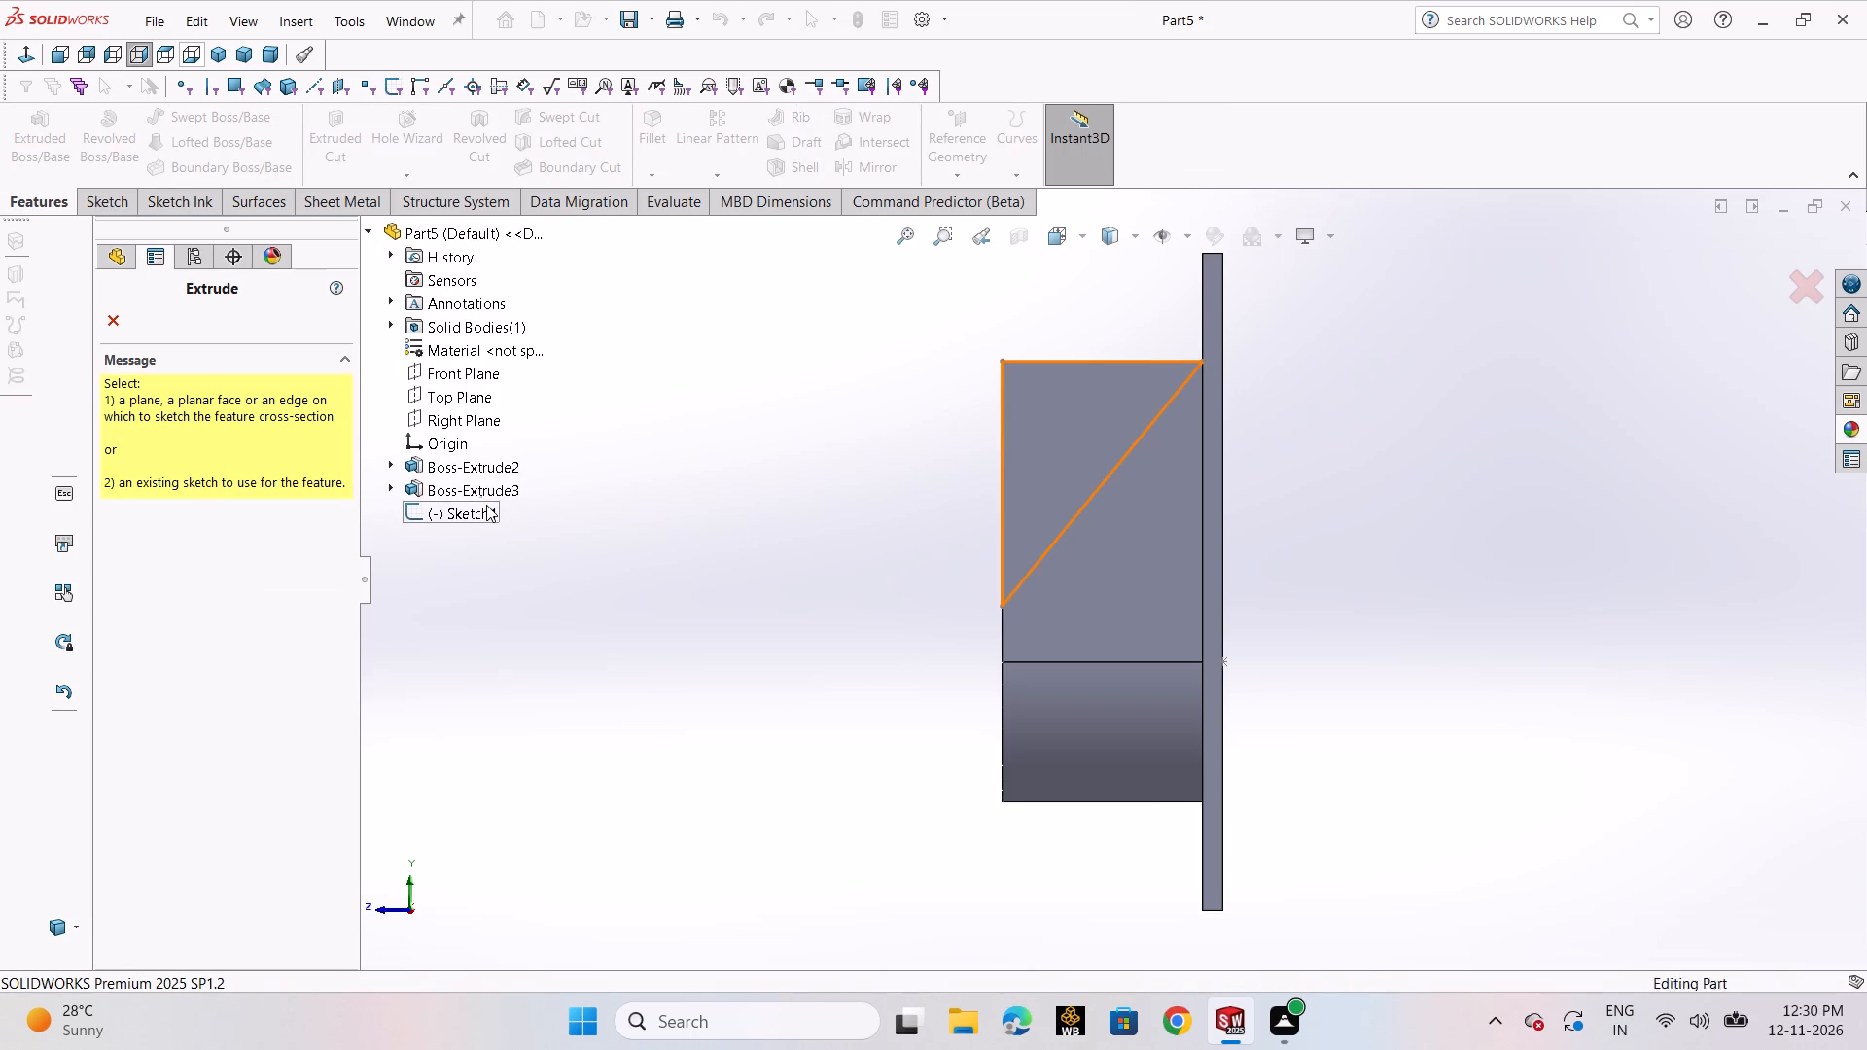
pyautogui.scroll(3, 930, 529)
pyautogui.moveTo(1003, 612); pyautogui.dragTo(1146, 652, button='middle')
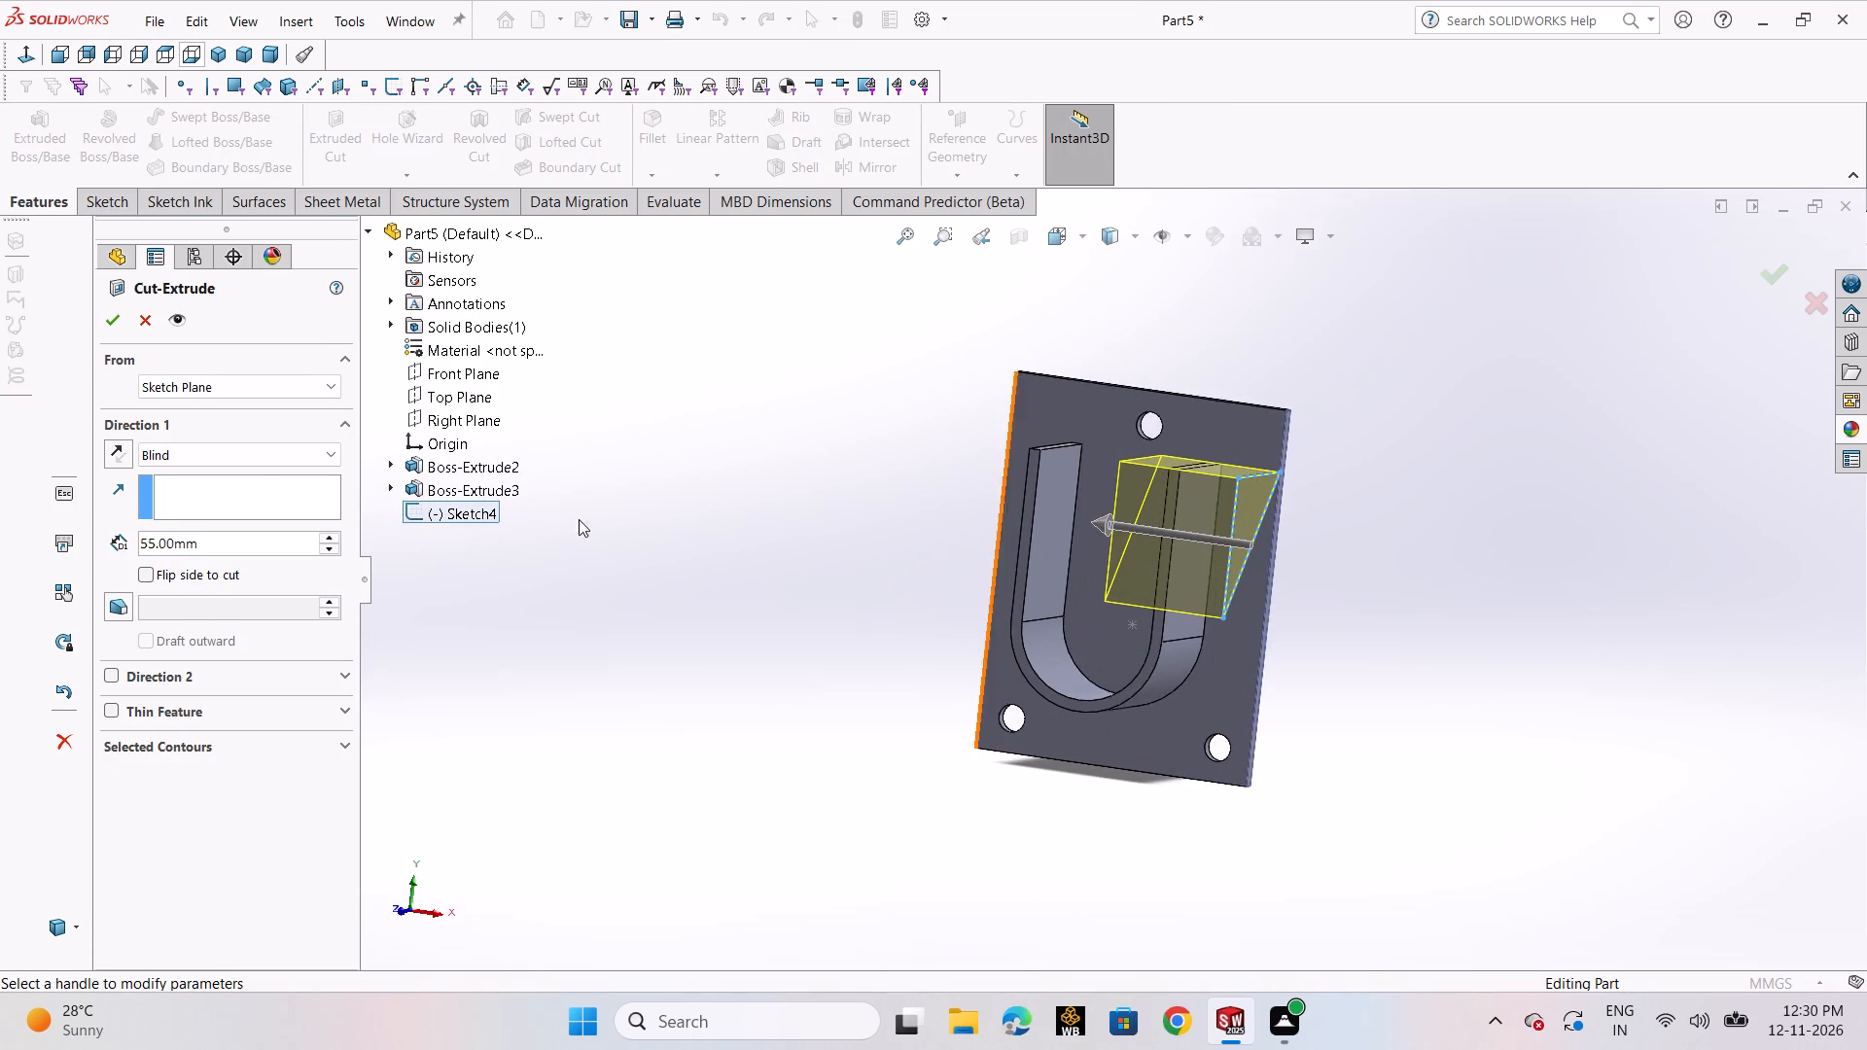
pyautogui.click(252, 459)
pyautogui.click(250, 484)
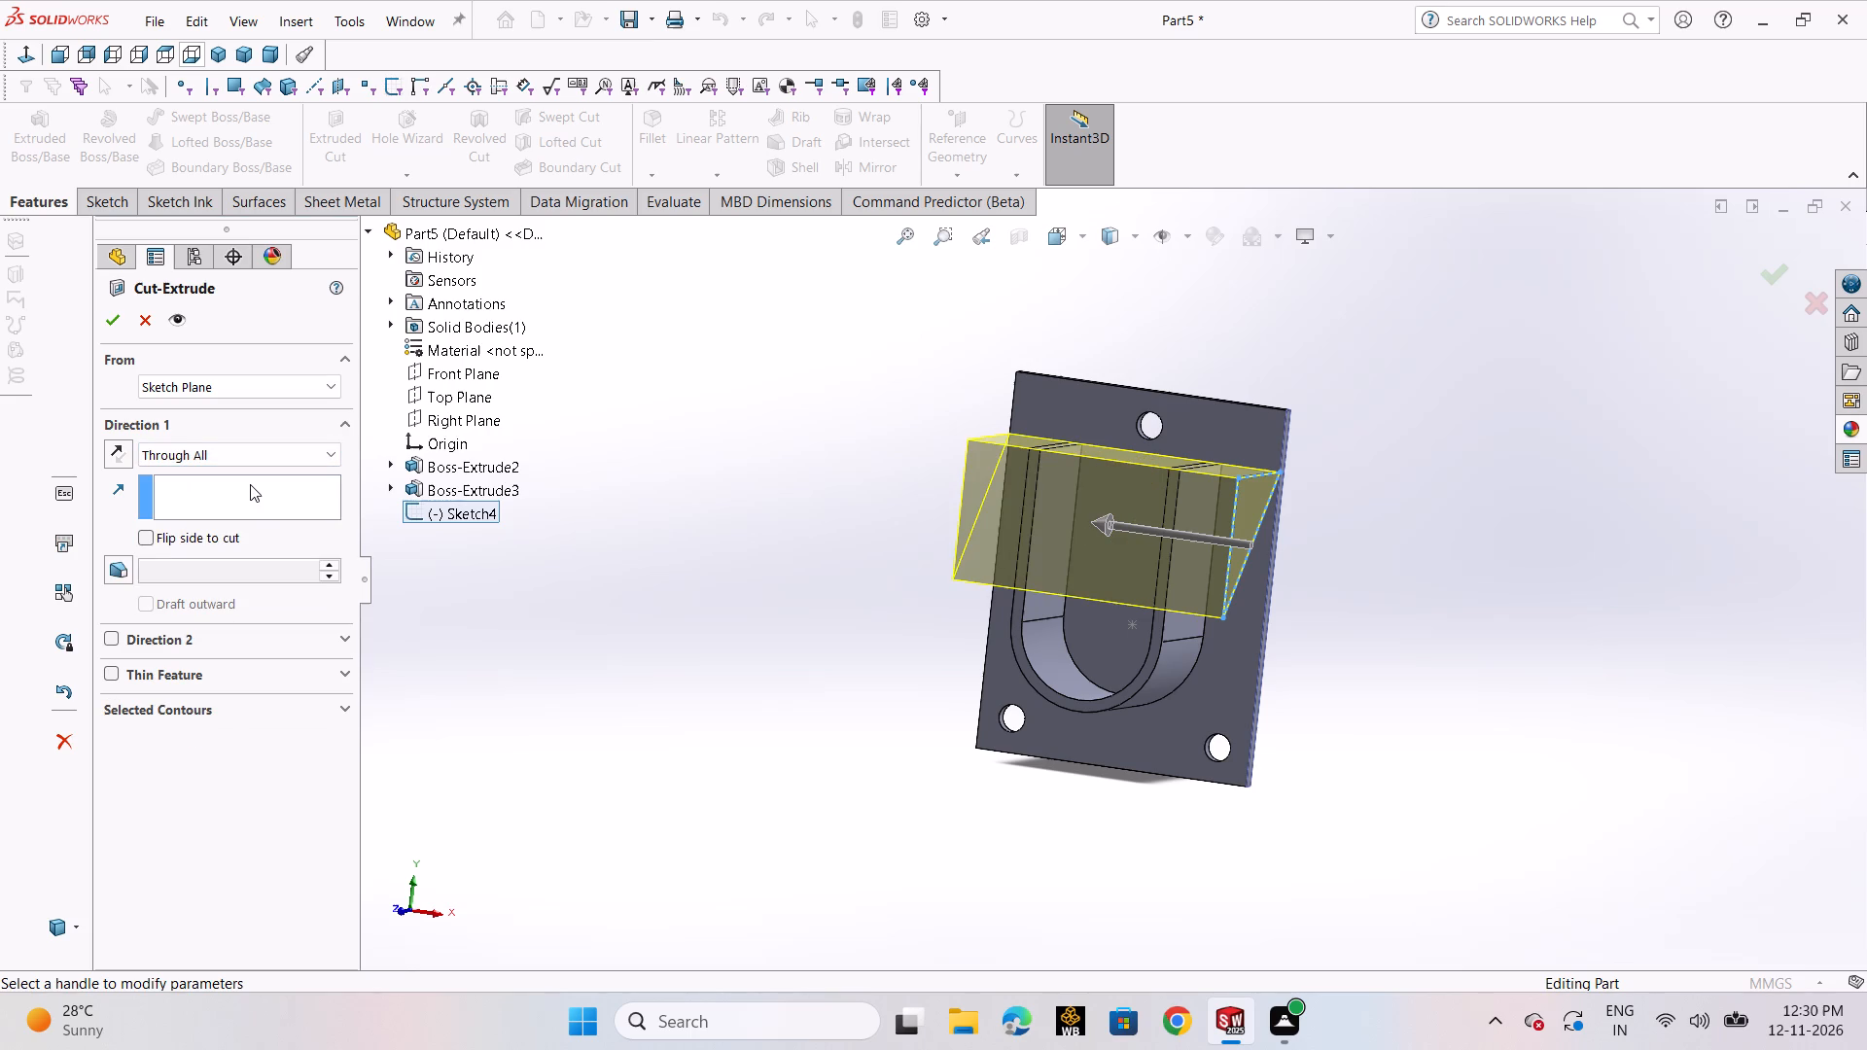
pyautogui.click(105, 315)
pyautogui.click(1458, 512)
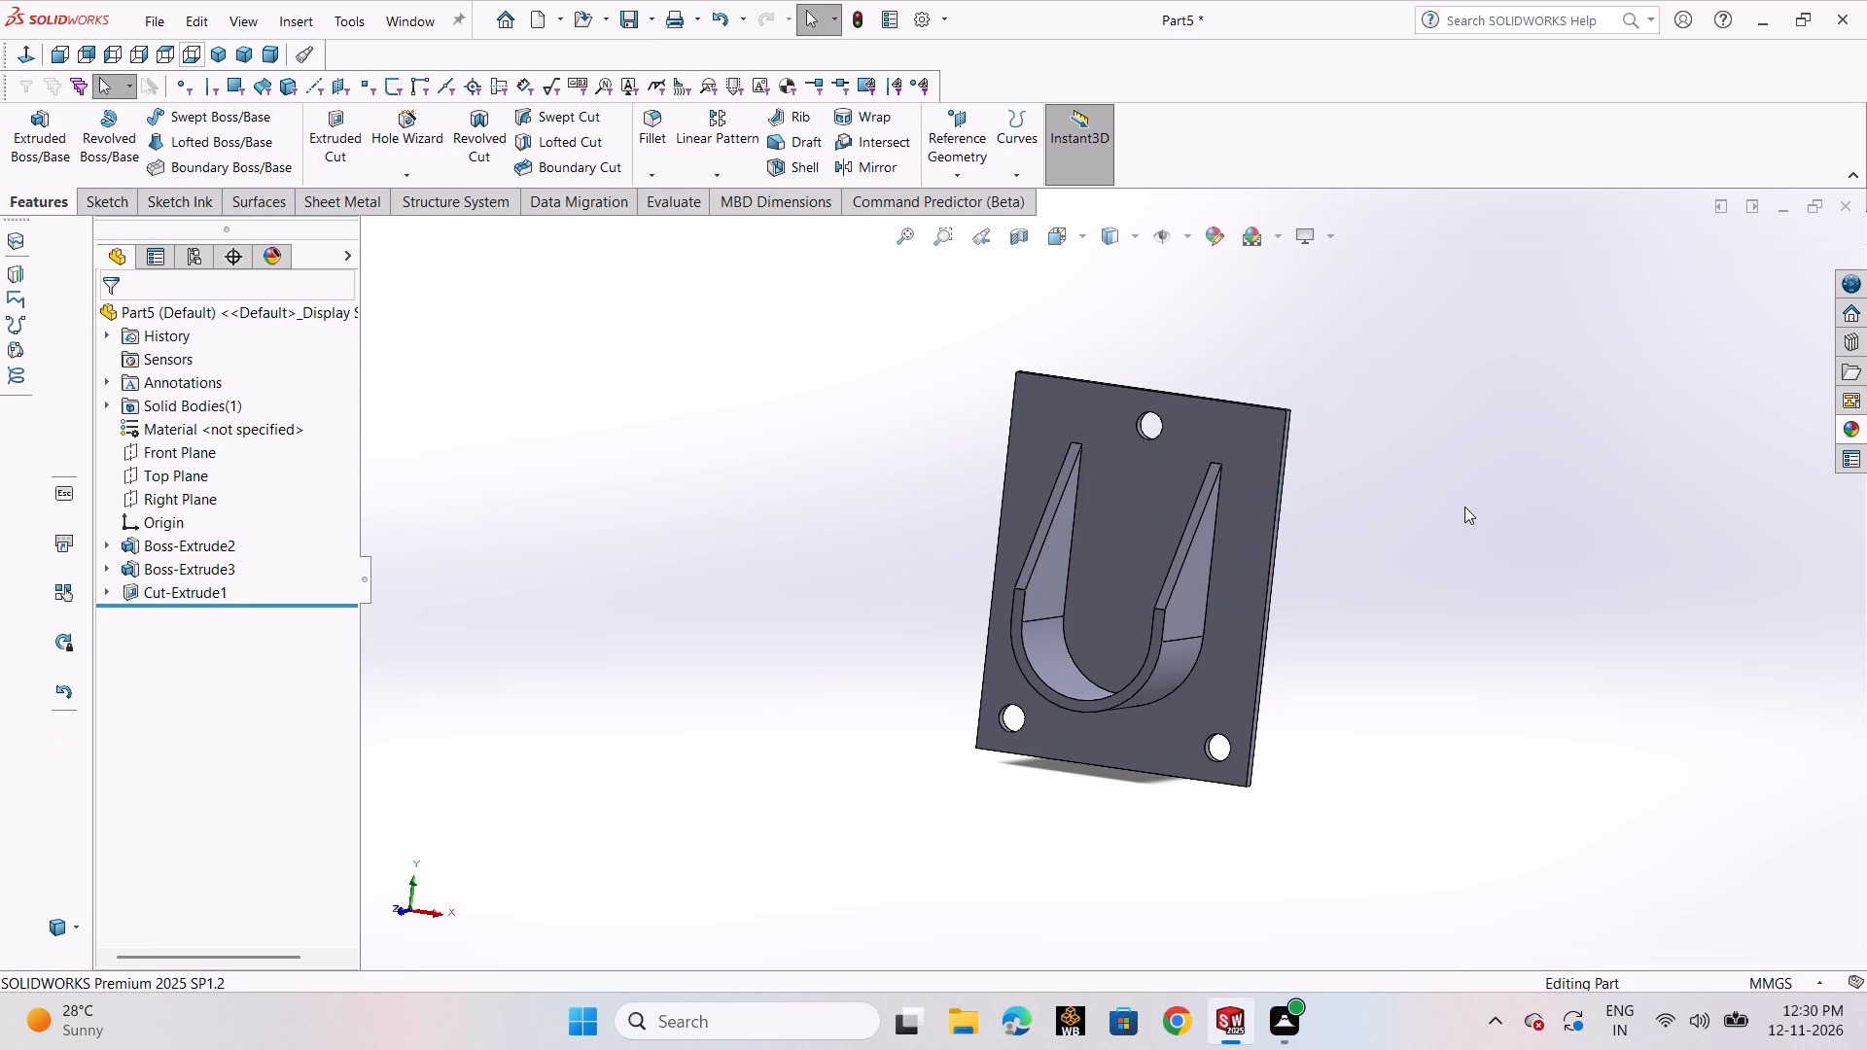
# Set the part to an isometric view and start saving it as a part file.
pyautogui.hotkey('ctrl', '7')
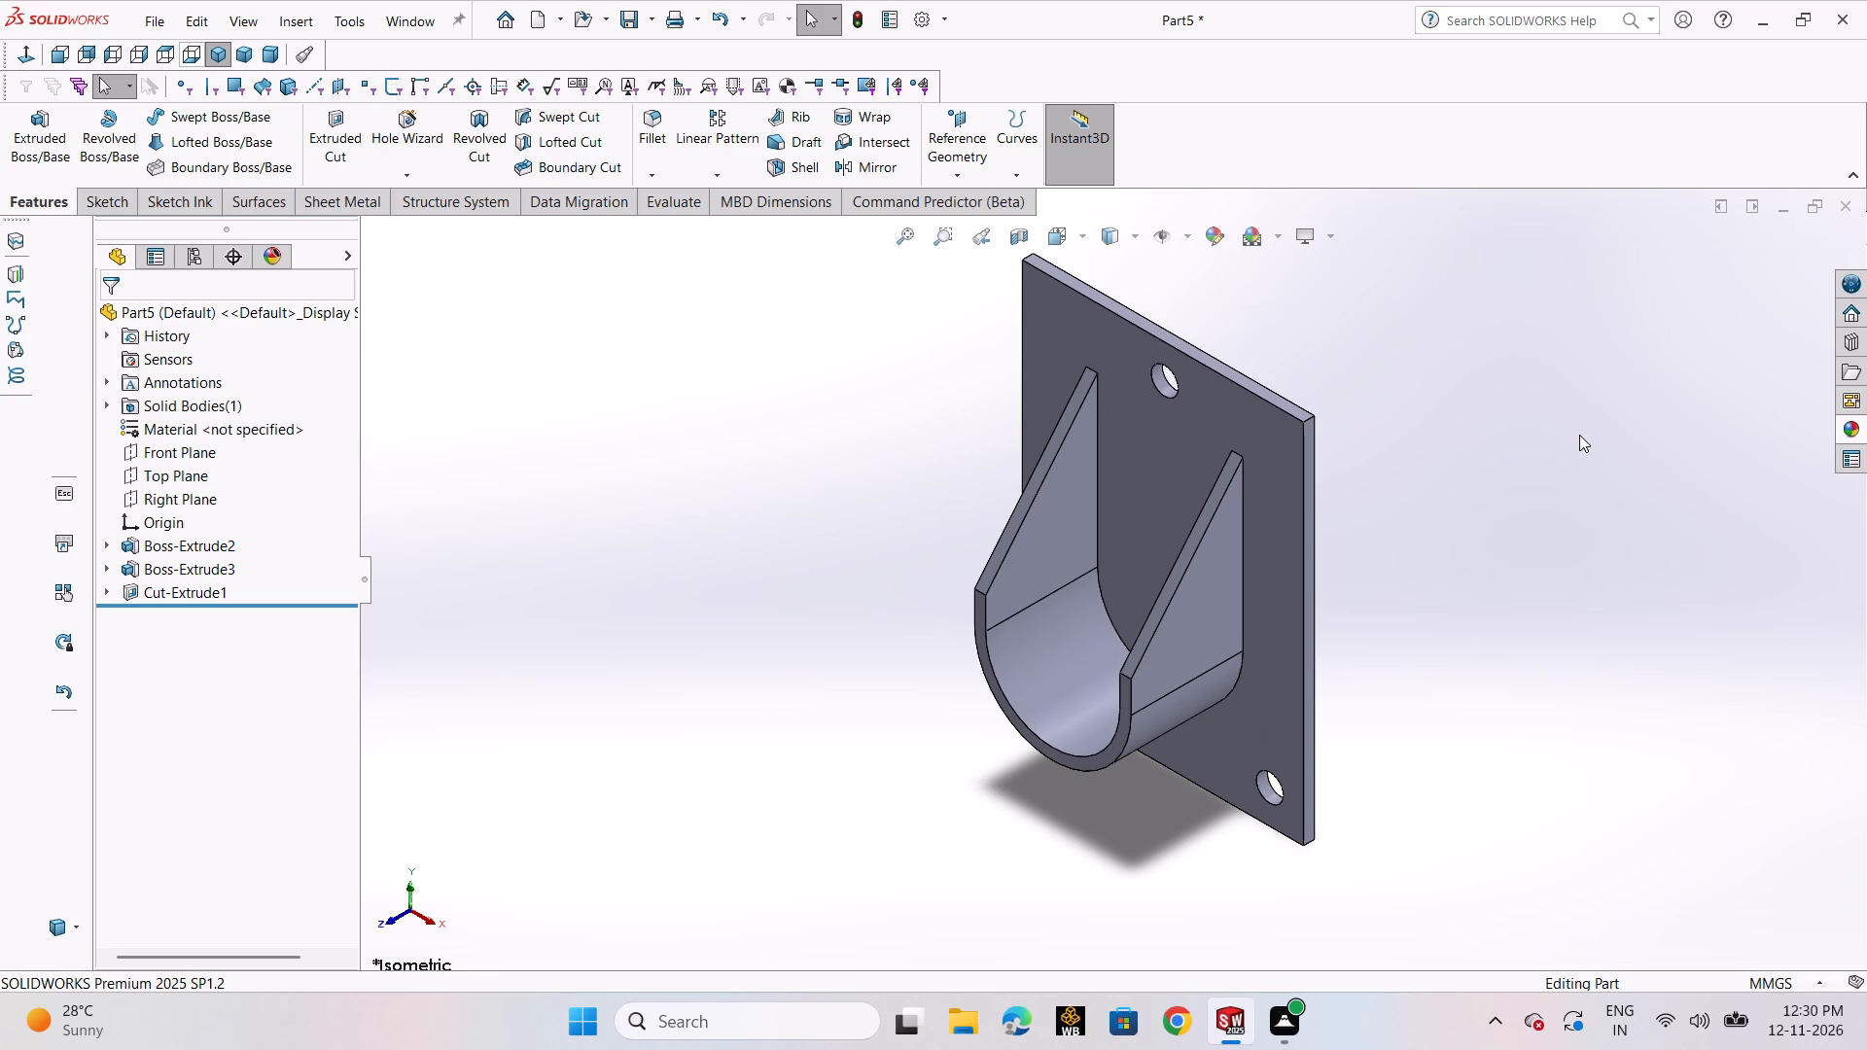
pyautogui.hotkey('ctrl', 's')
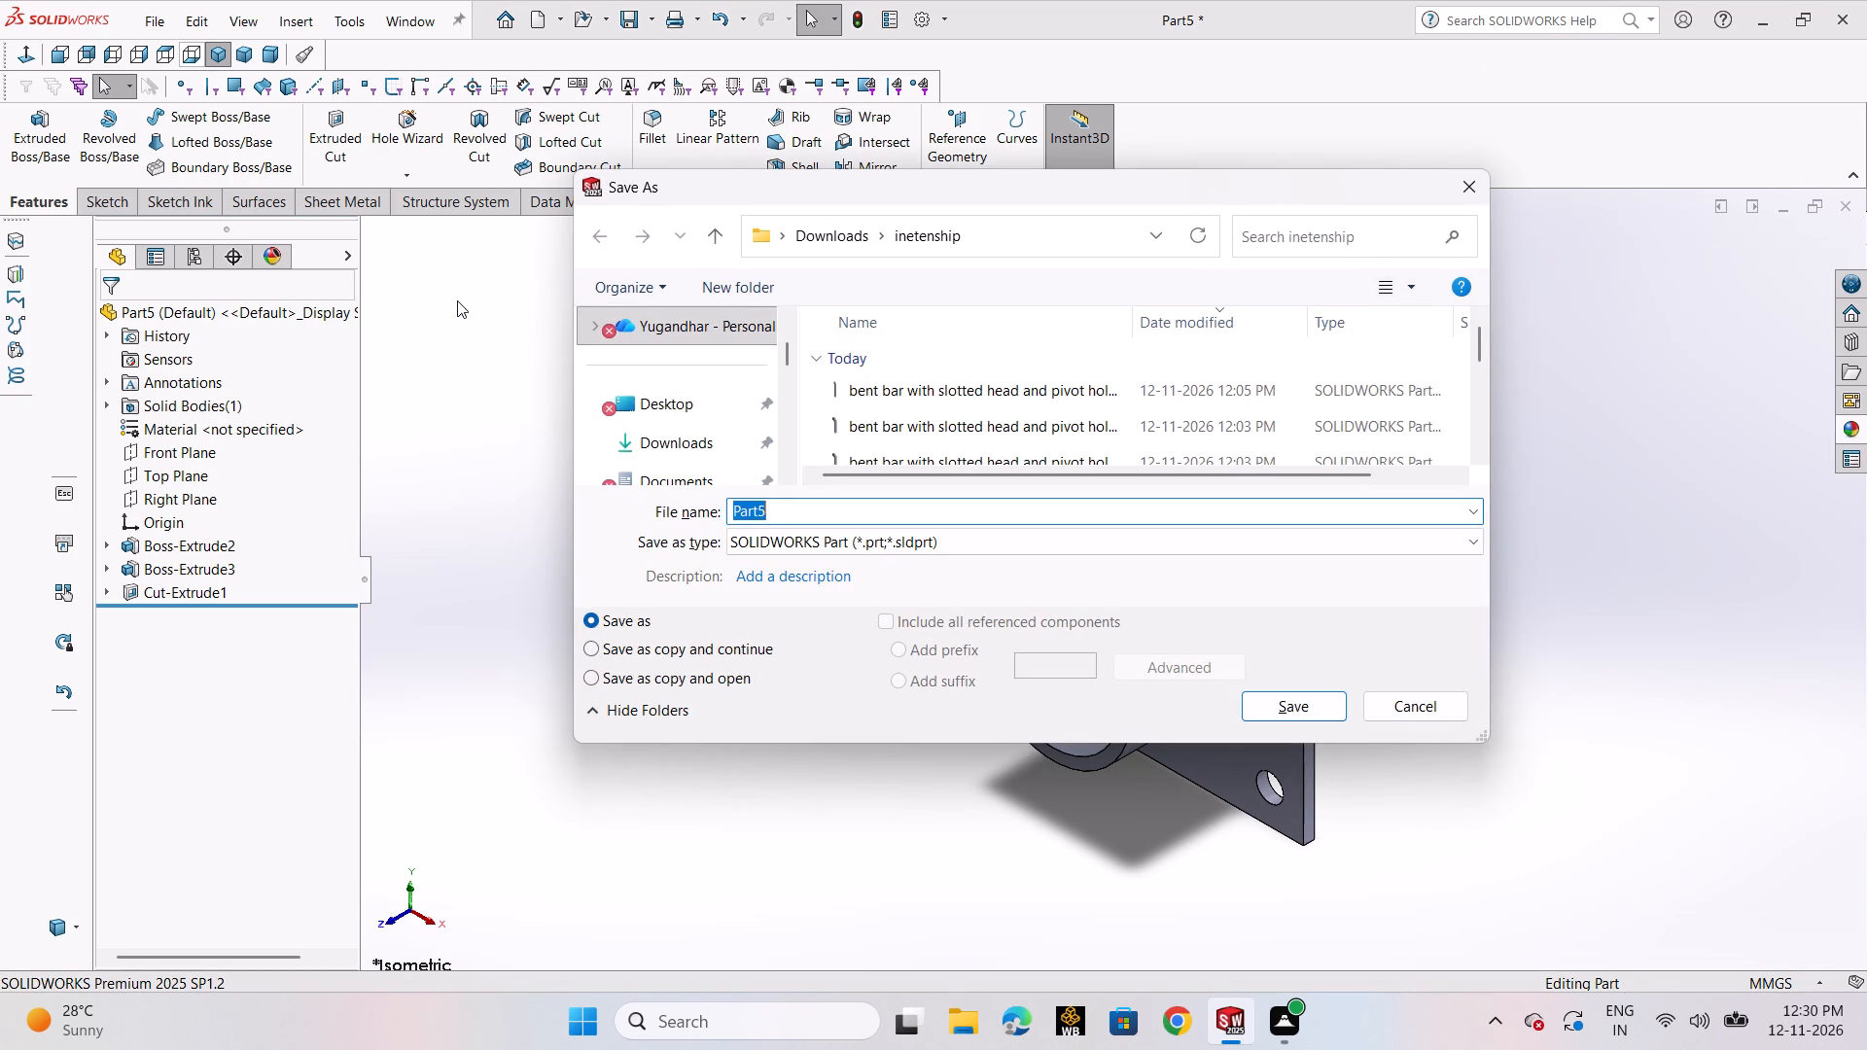
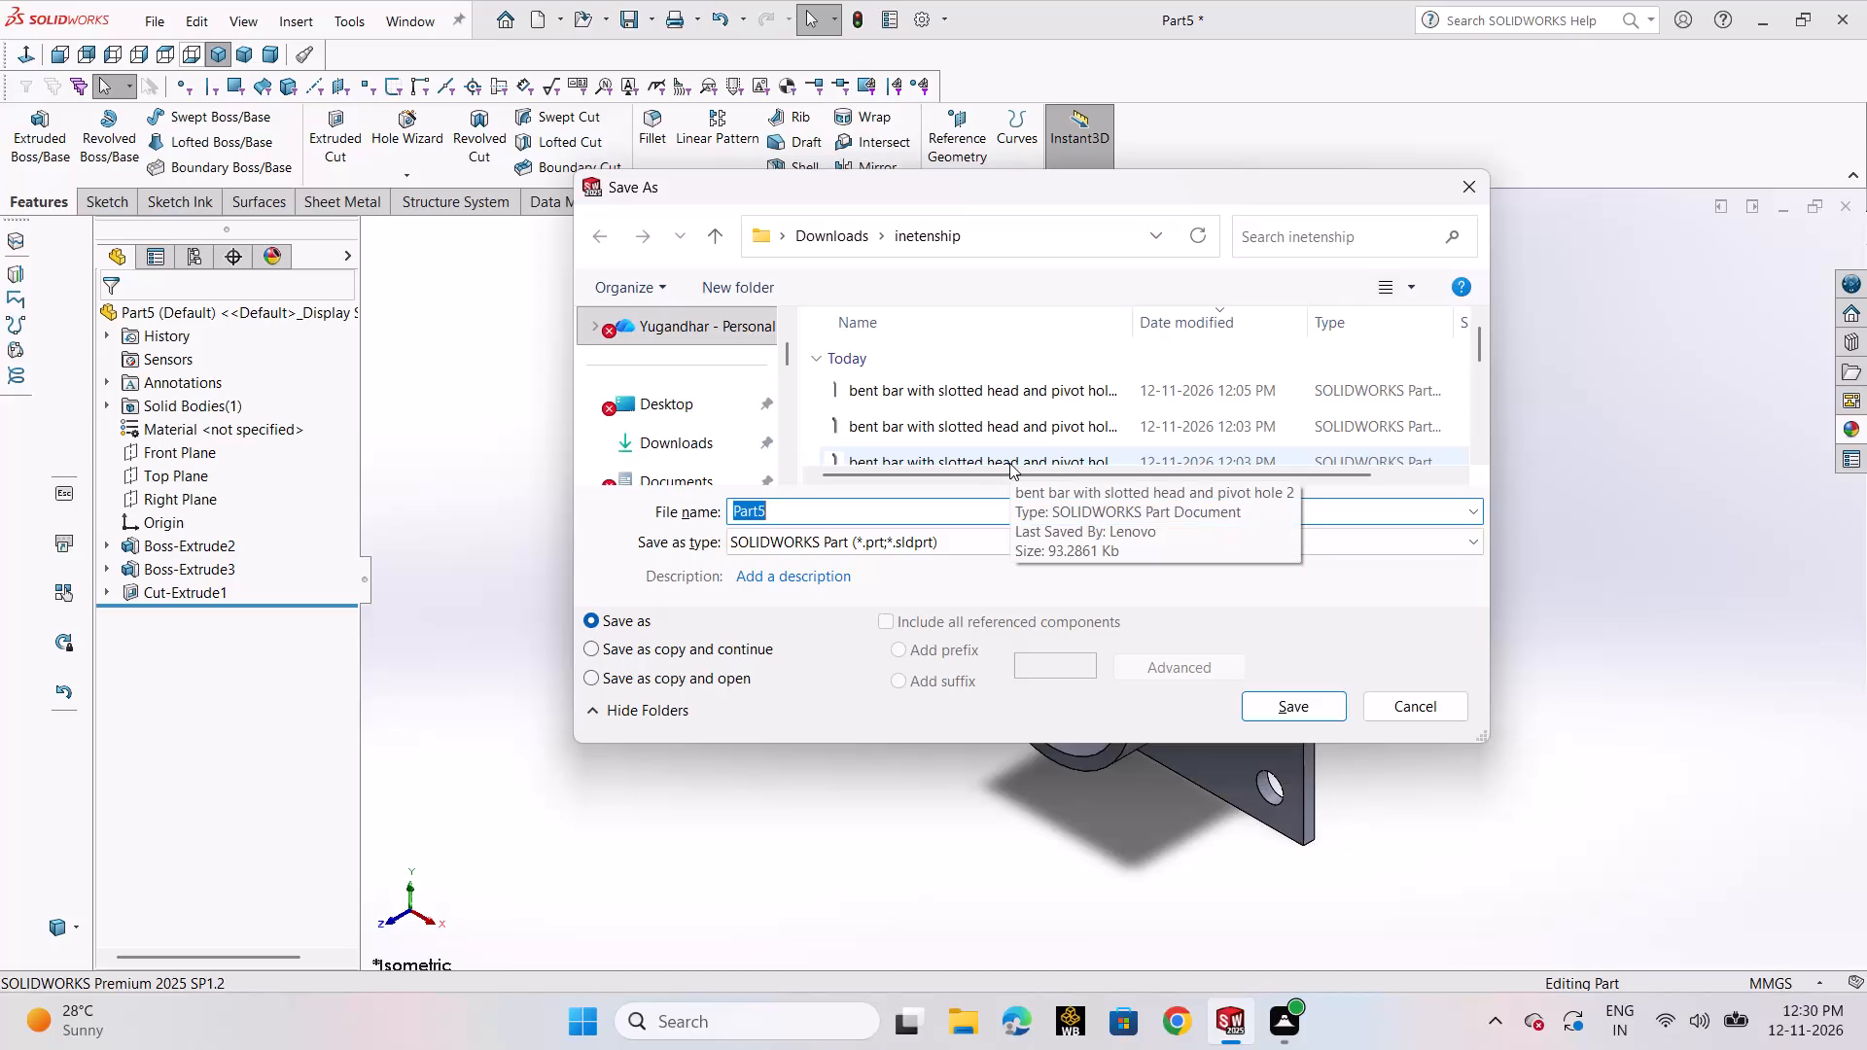
# Name the part file "square flange plate with raised u channel" and save it in the inetenship folder.
pyautogui.press('BackSpace')
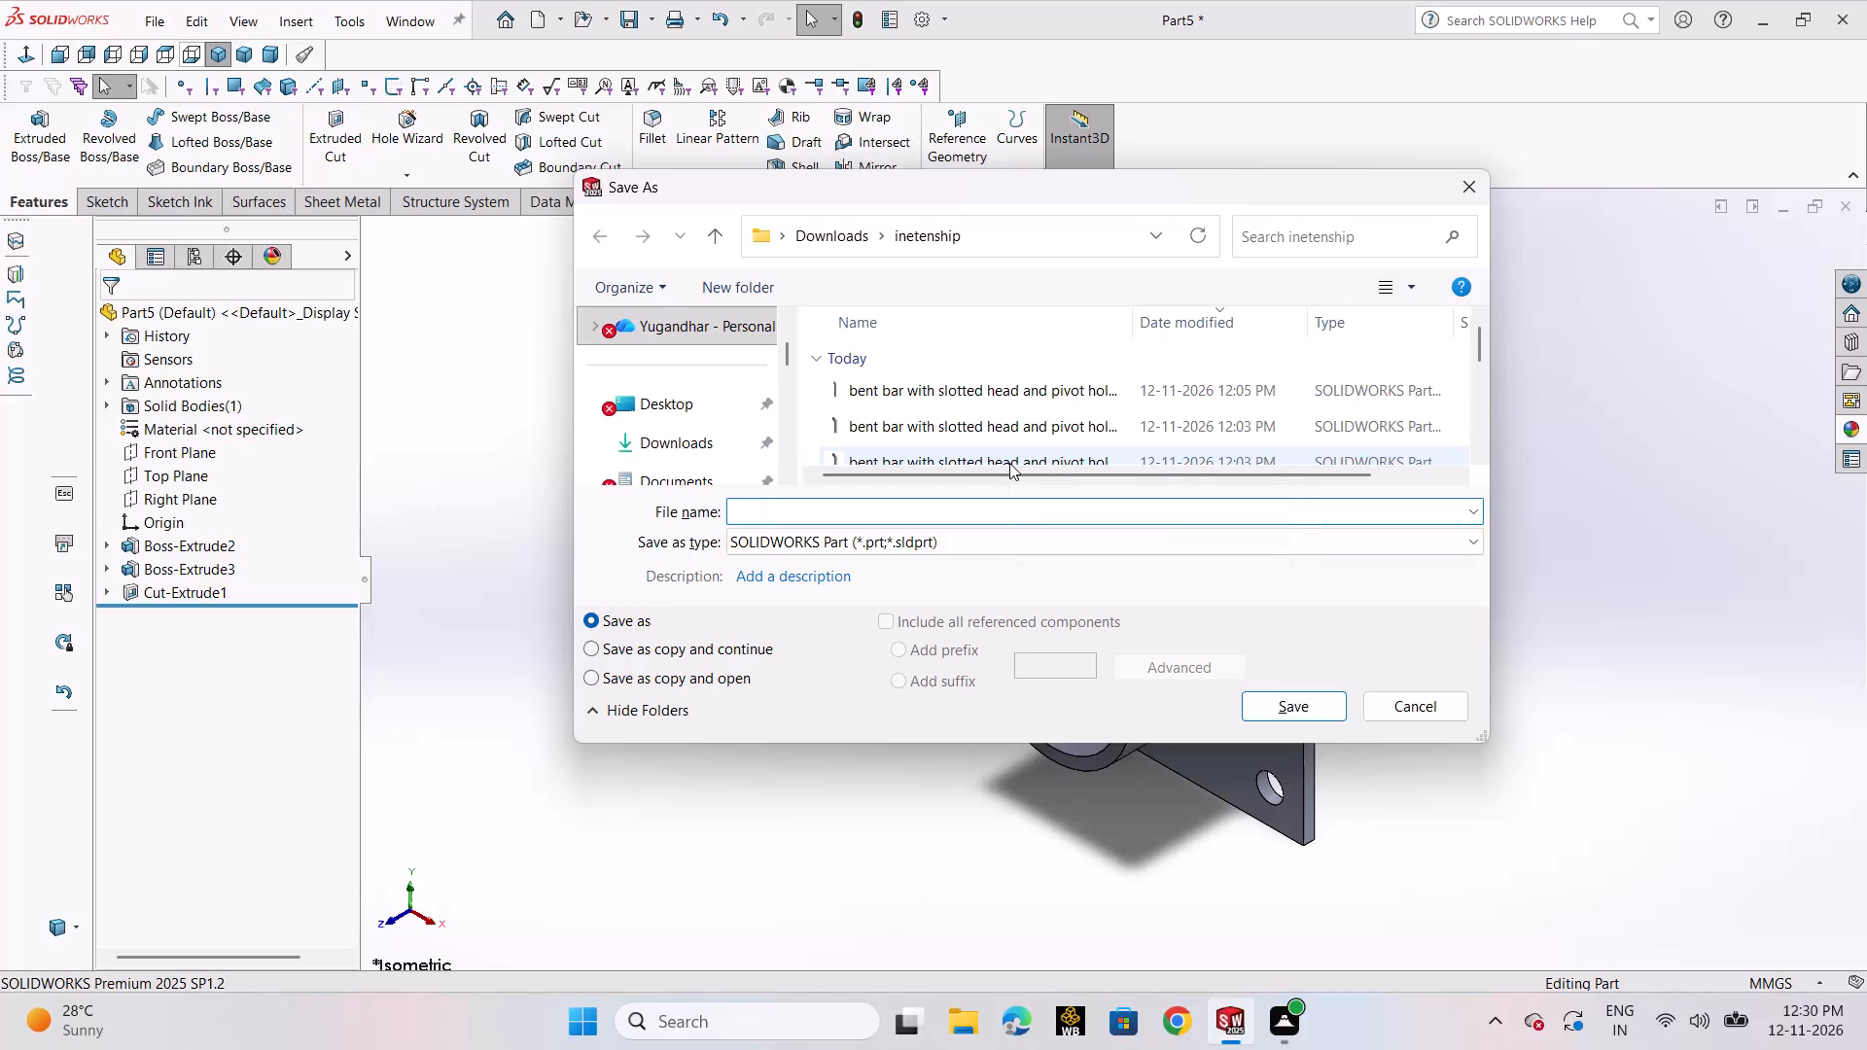
pyautogui.write('square')
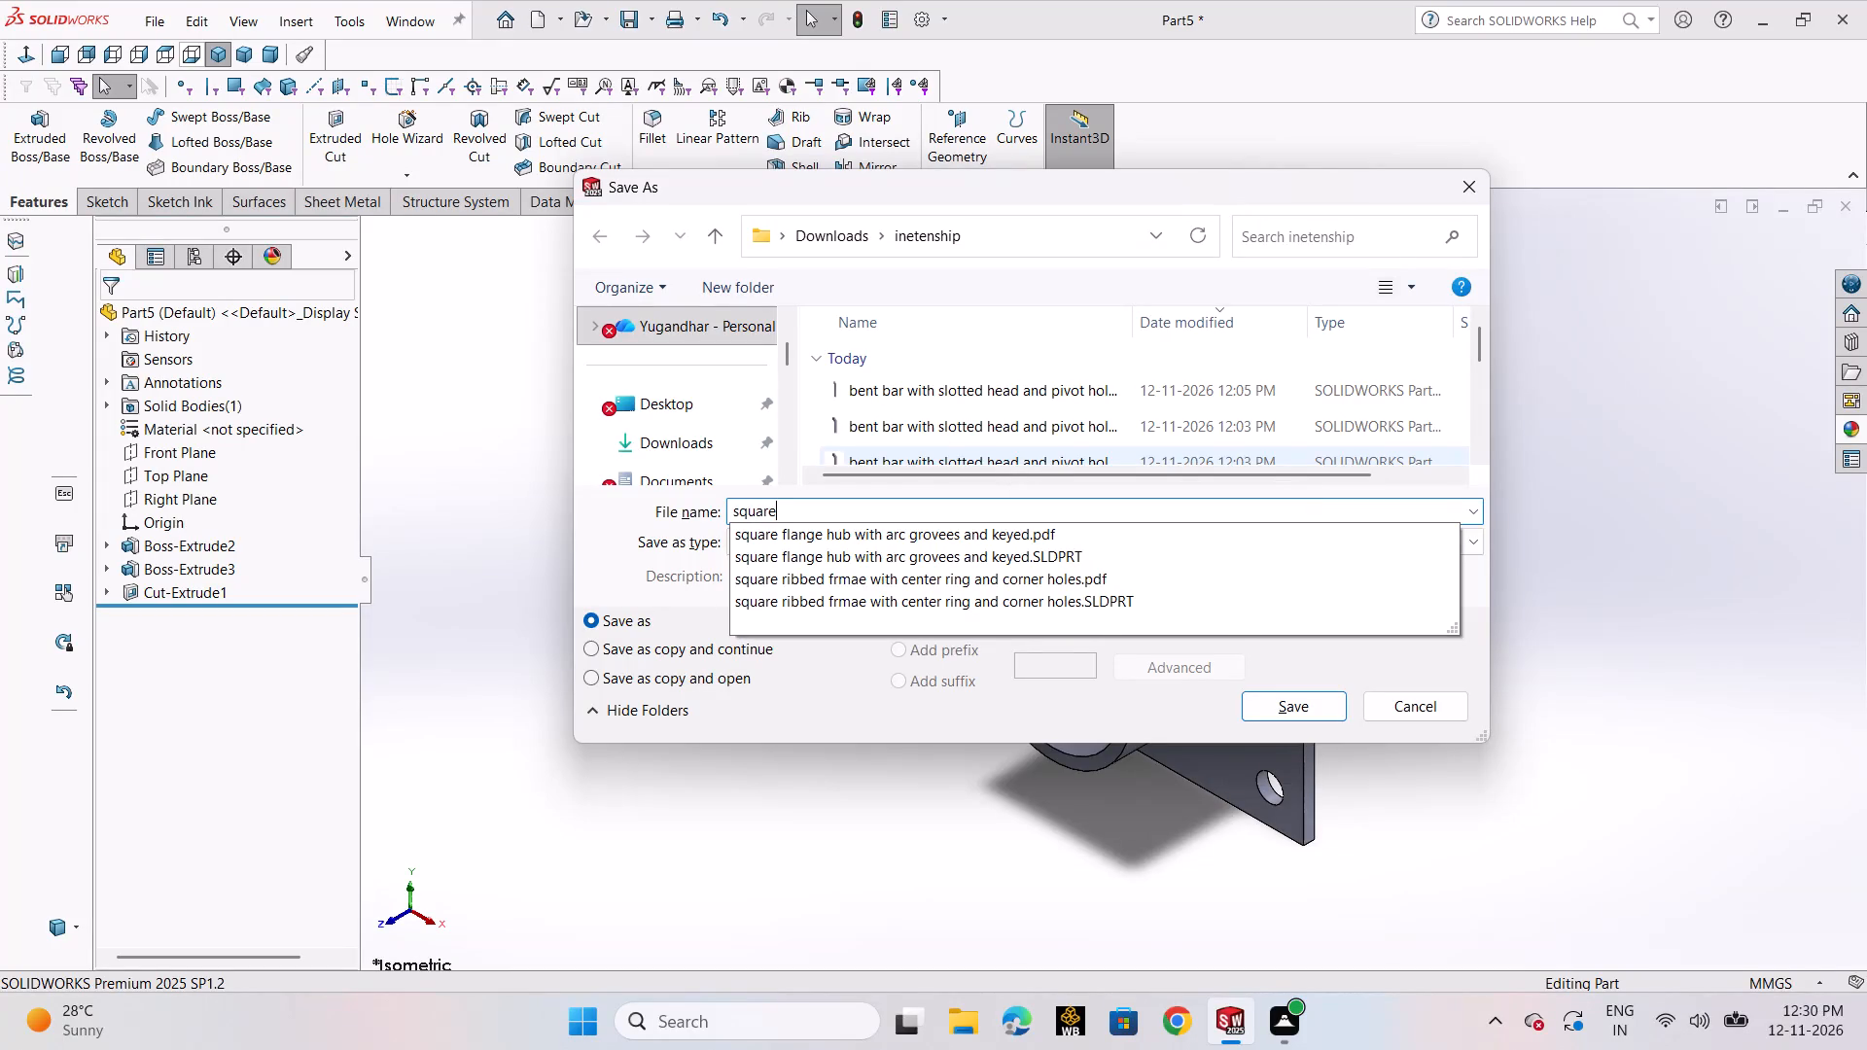
pyautogui.press('space')
pyautogui.press('space')
pyautogui.write('fln')
pyautogui.press('BackSpace')
pyautogui.write('ange')
pyautogui.press('space')
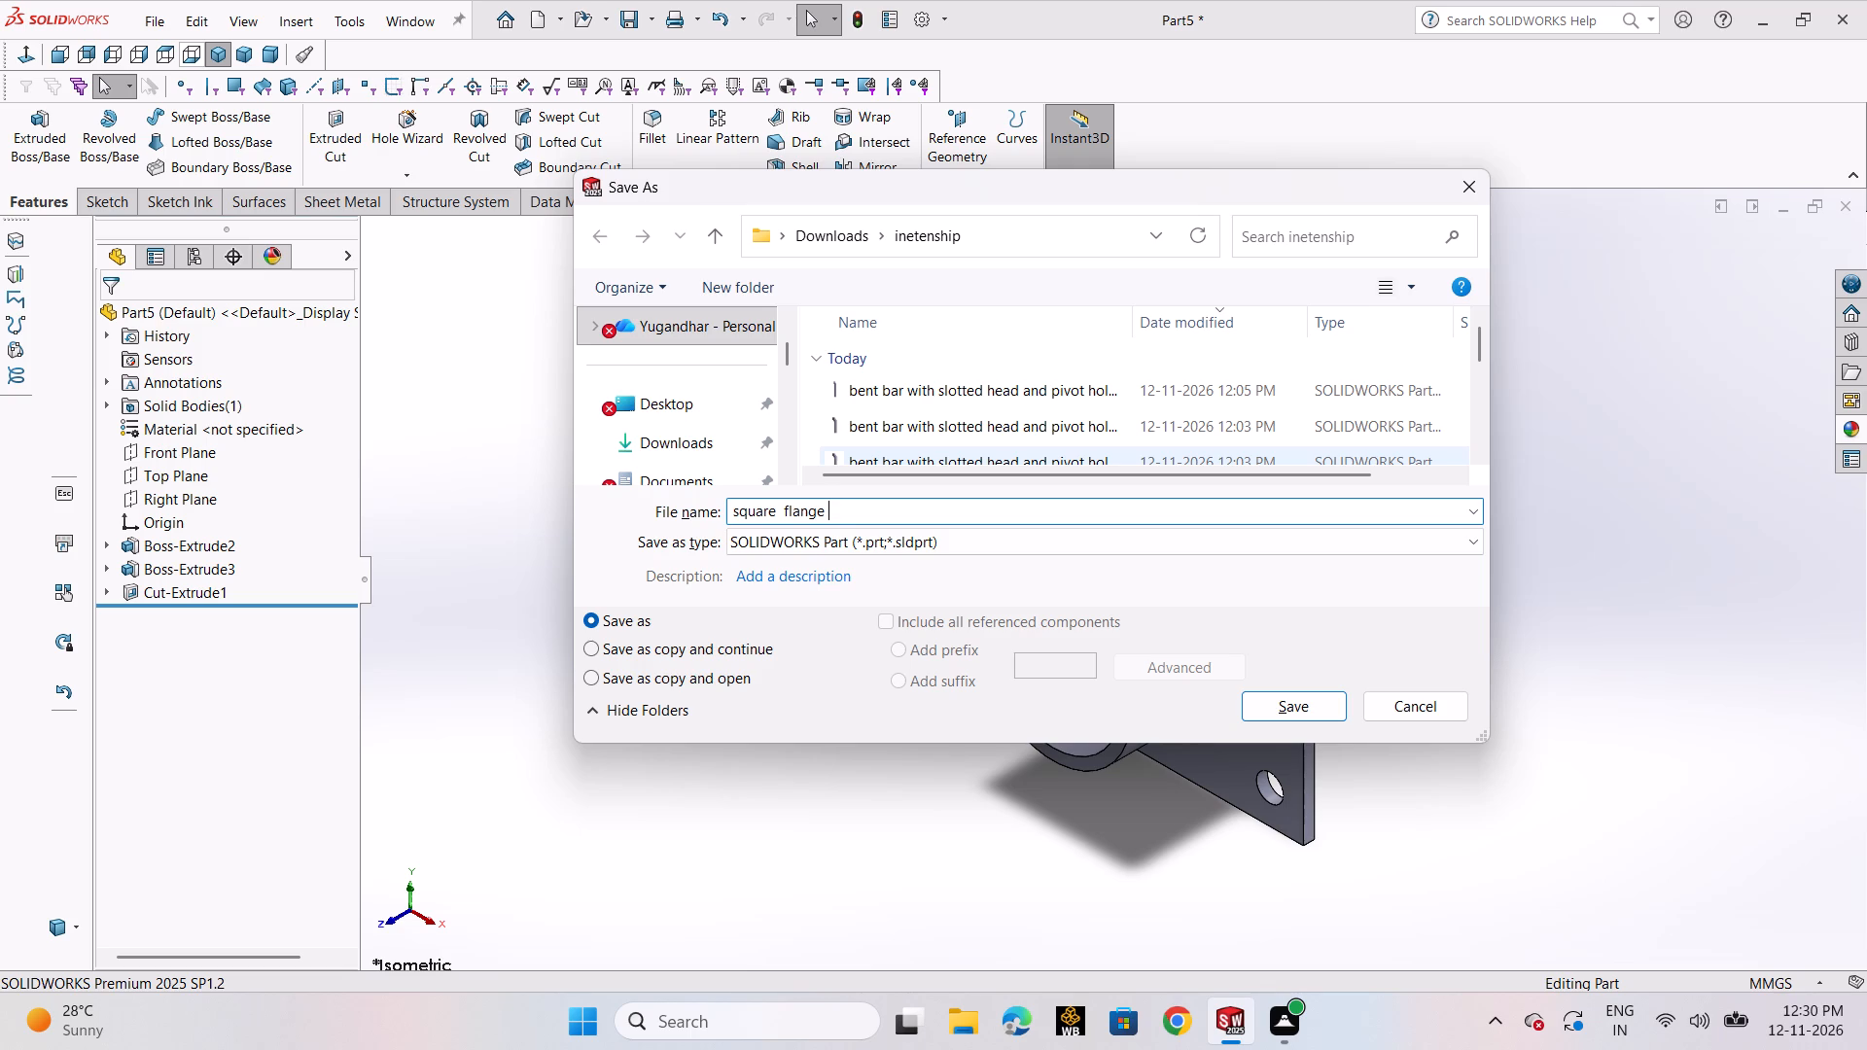
pyautogui.write('plate')
pyautogui.press('space')
pyautogui.write('with')
pyautogui.press('space')
pyautogui.write('raised')
pyautogui.press('space')
pyautogui.write('u cha')
pyautogui.write('nnel')
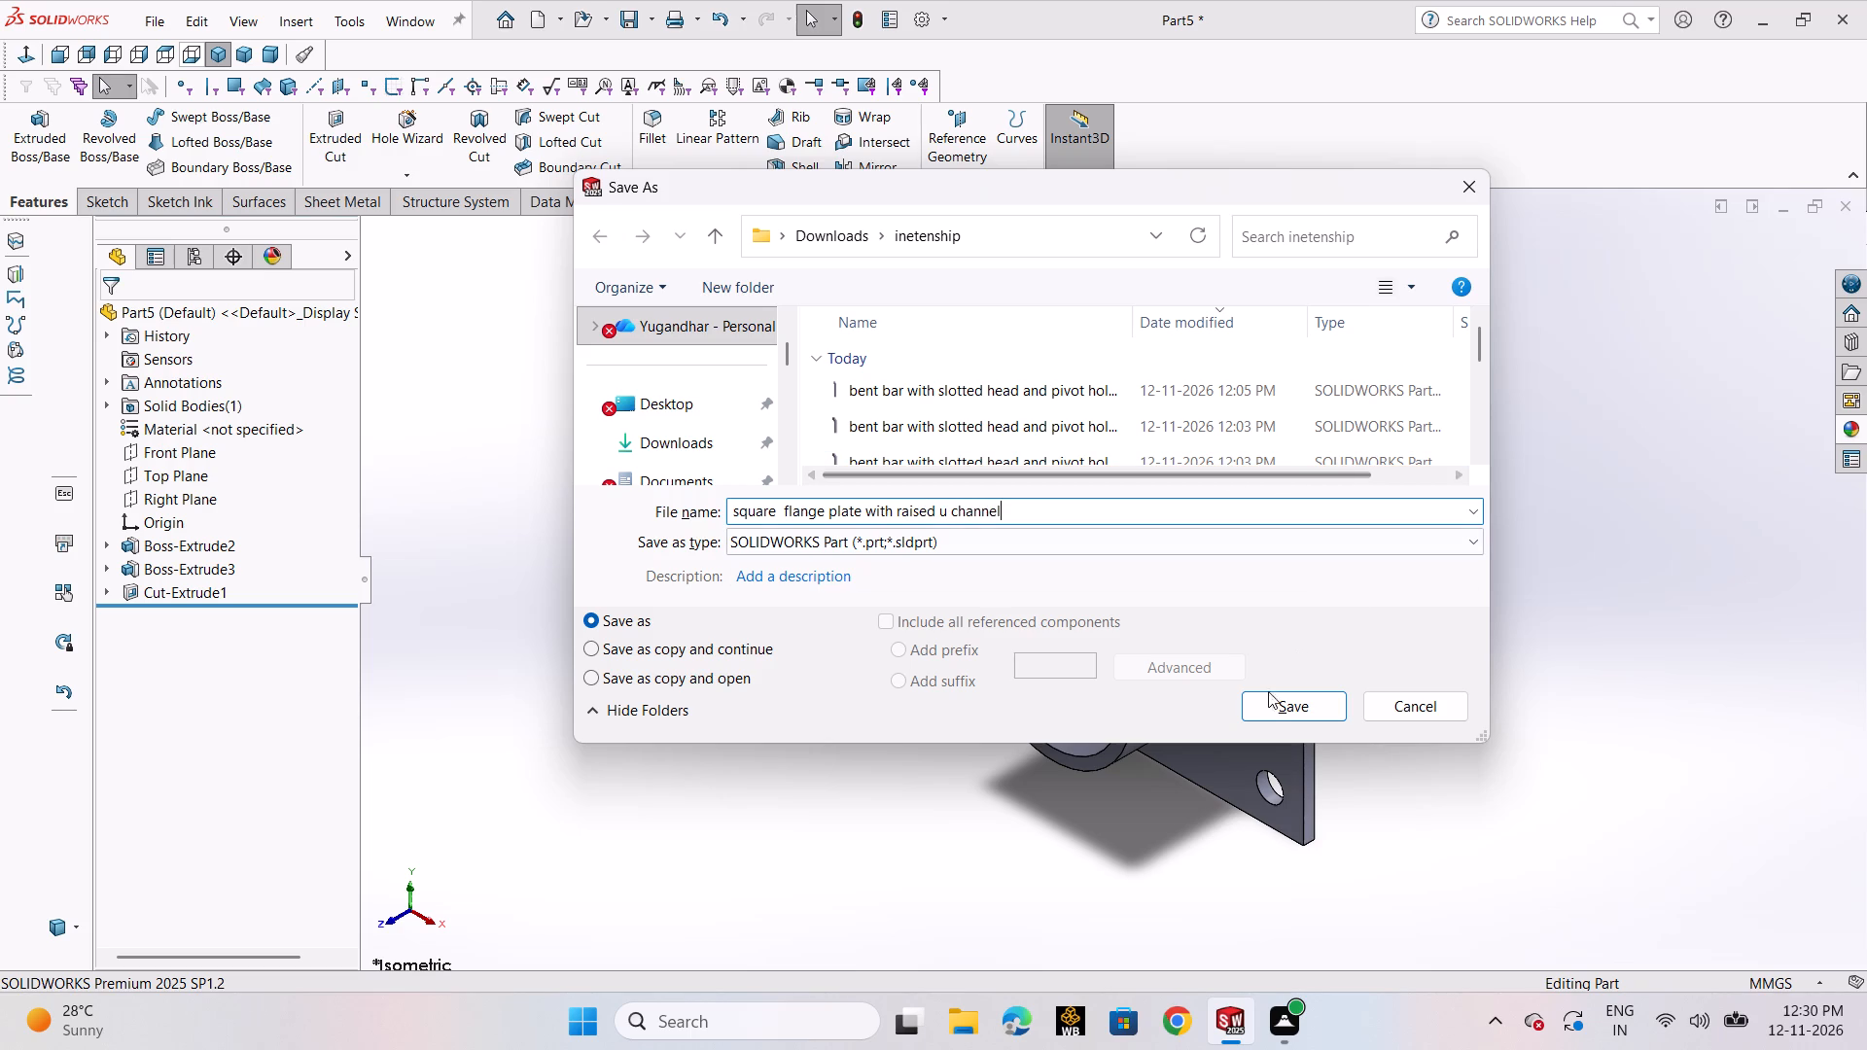
pyautogui.click(1265, 703)
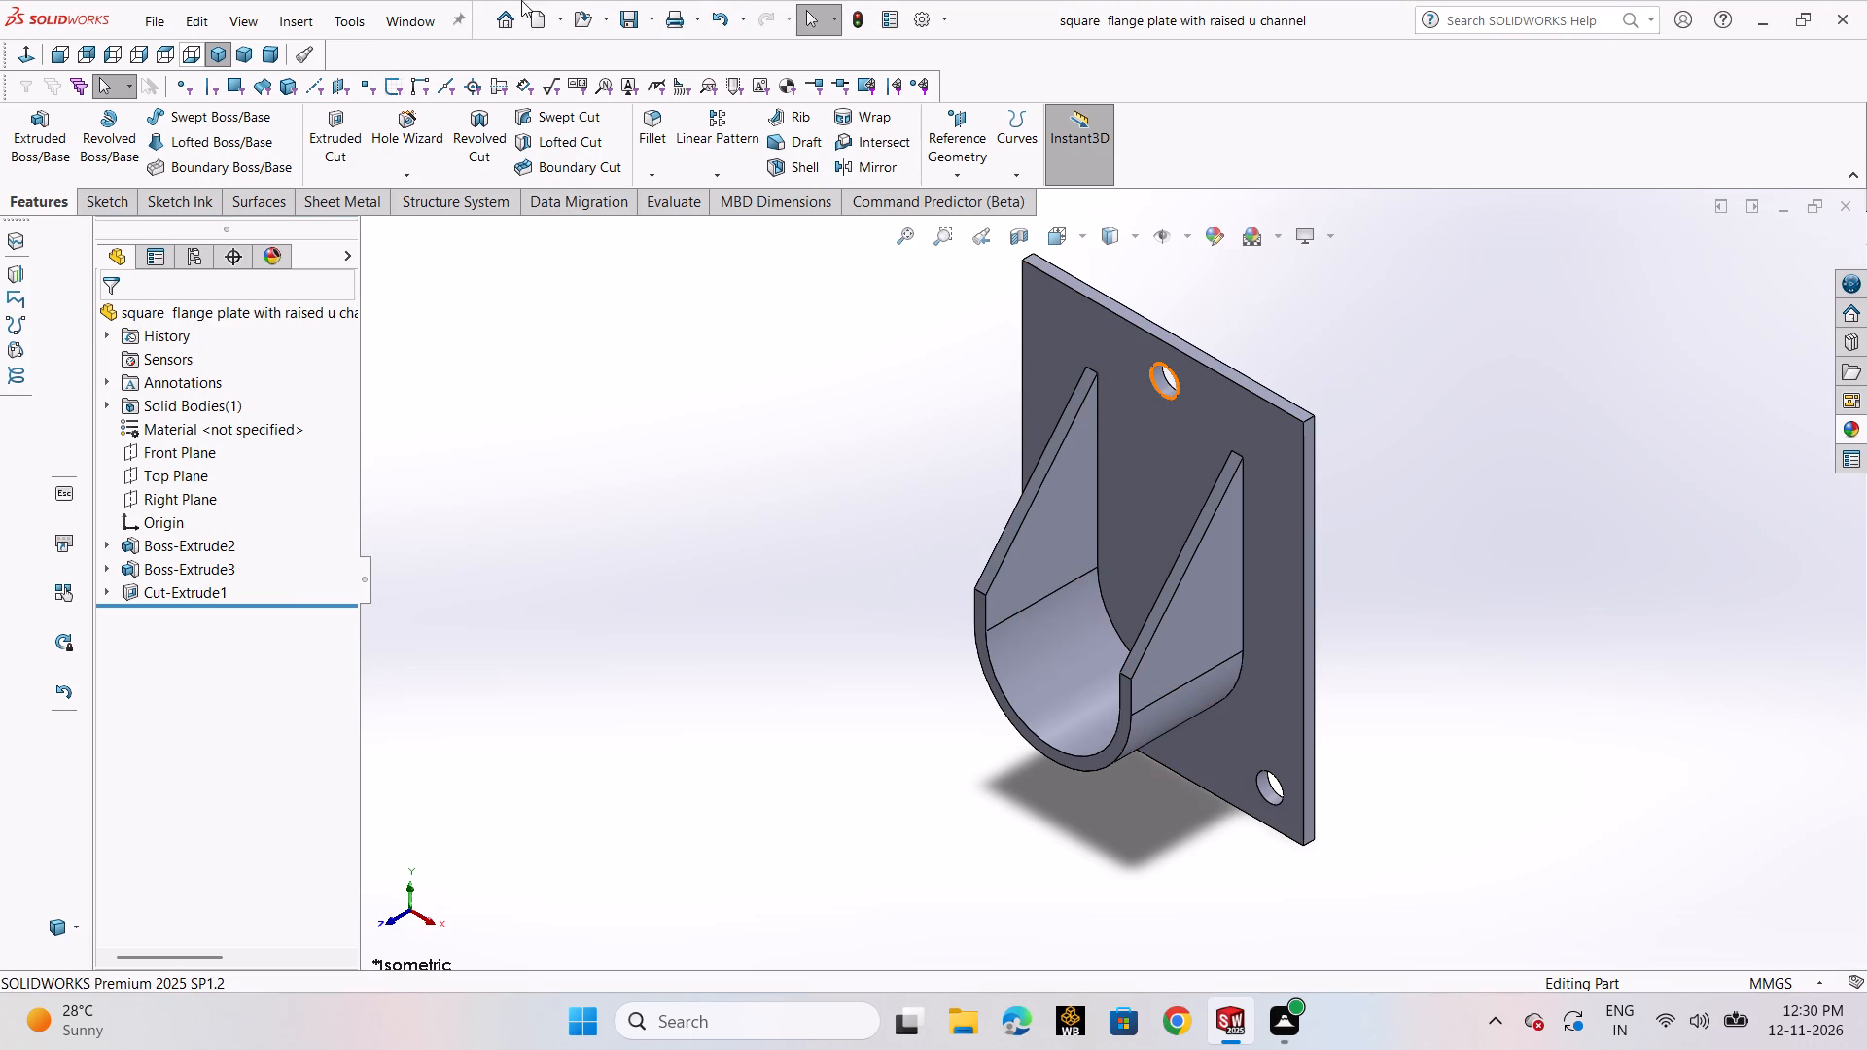
# Save a copy of the part in Adobe Portable Document Format (*.pdf) under the same name and folder.
pyautogui.click(159, 11)
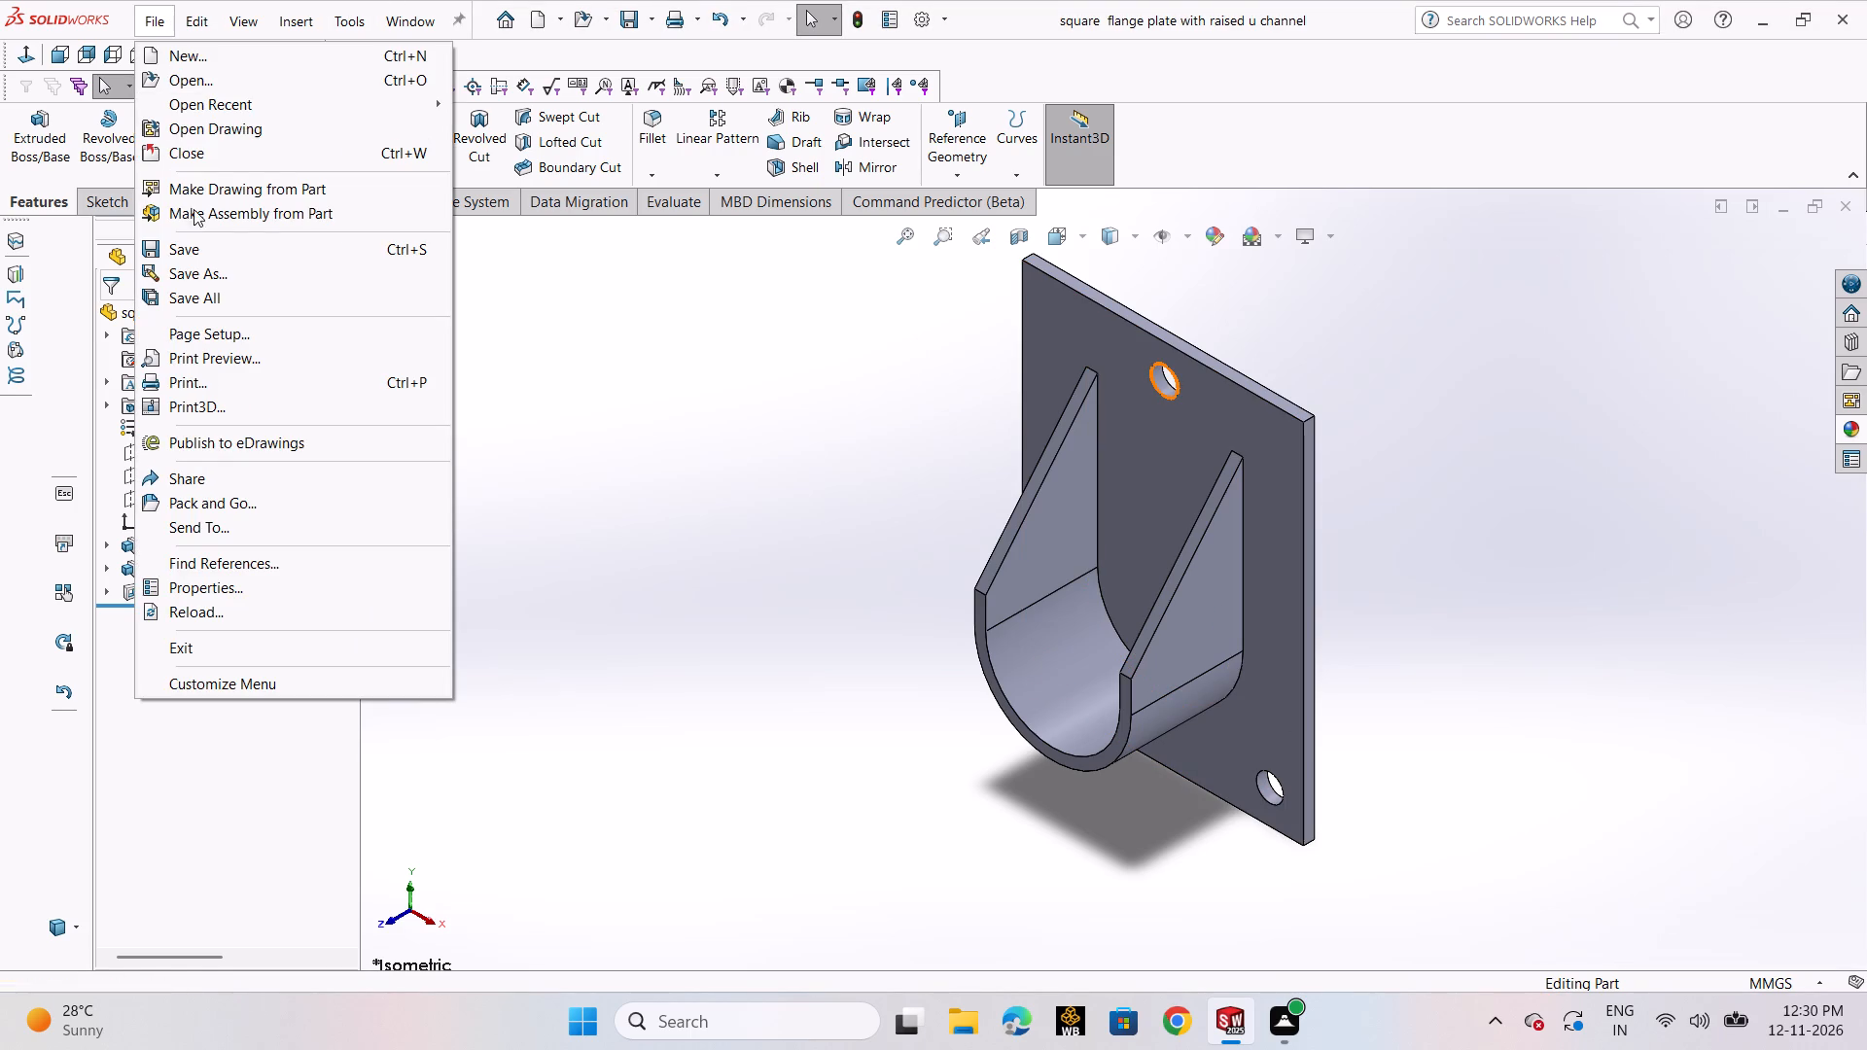
pyautogui.click(200, 280)
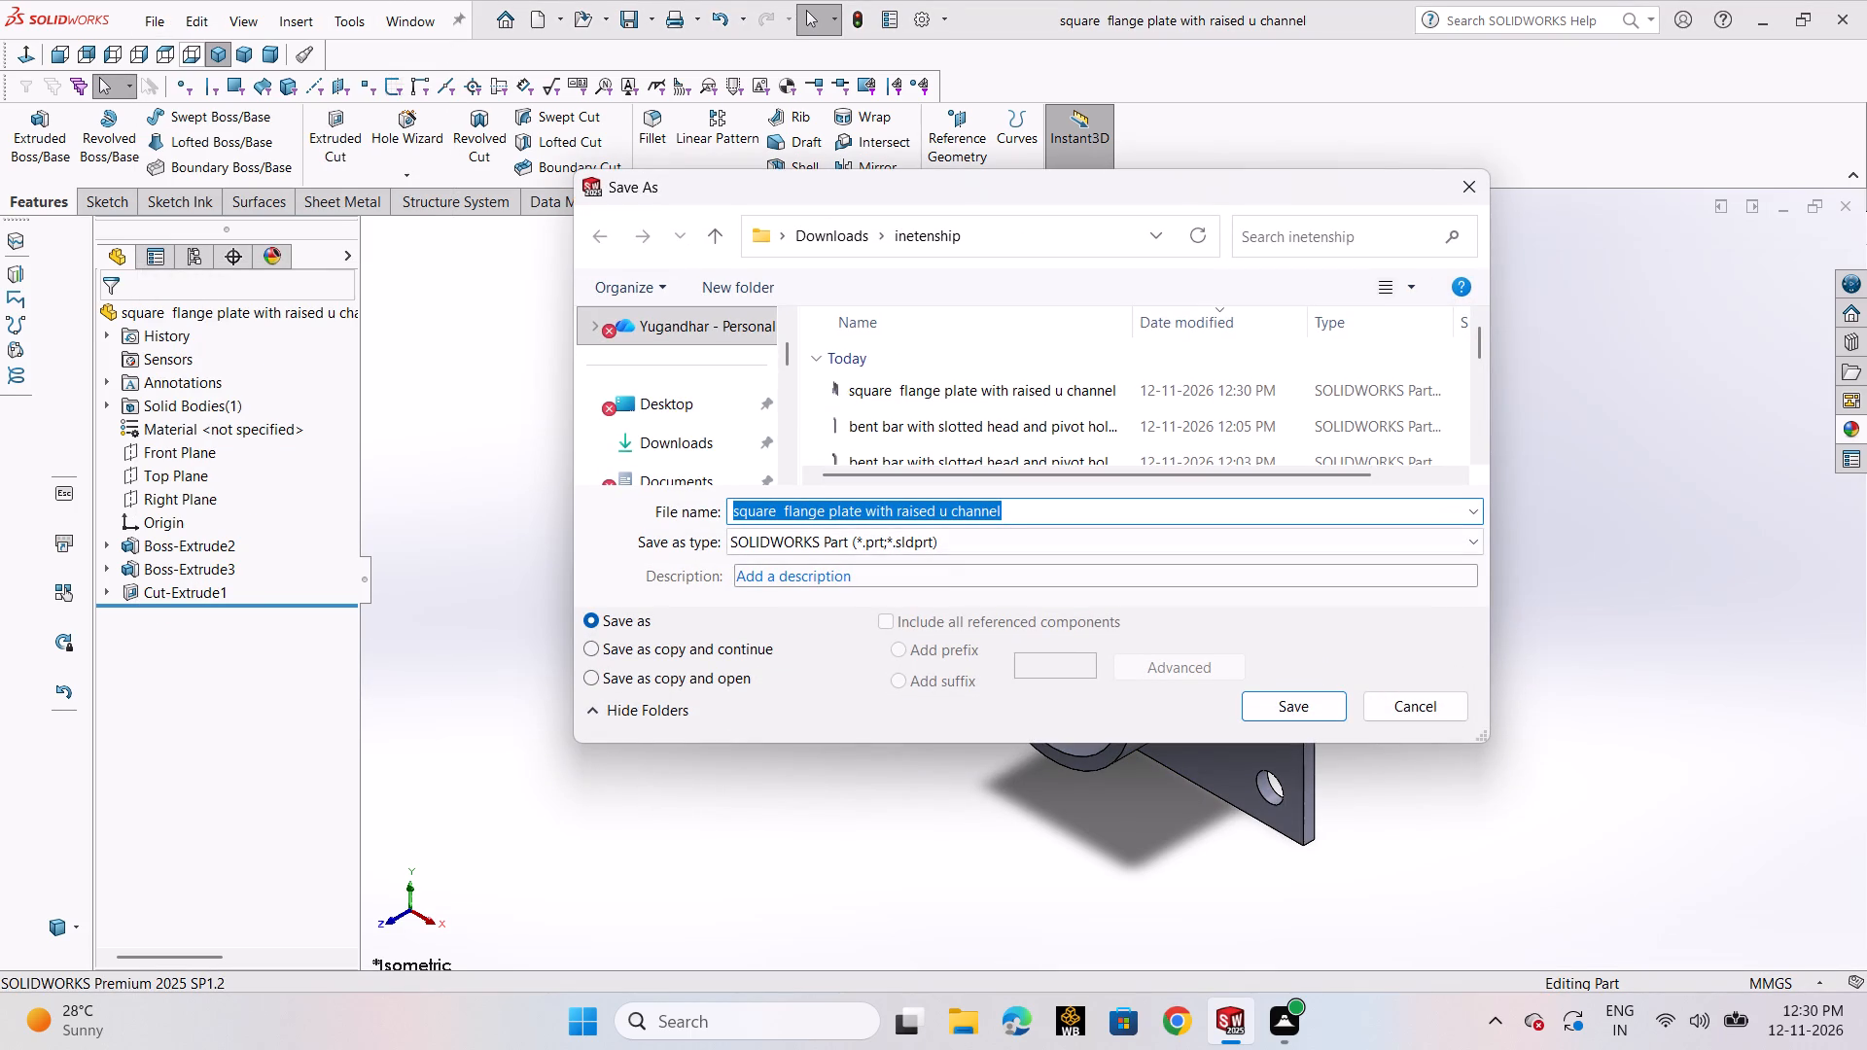
pyautogui.click(962, 550)
pyautogui.scroll(-4, 892, 493)
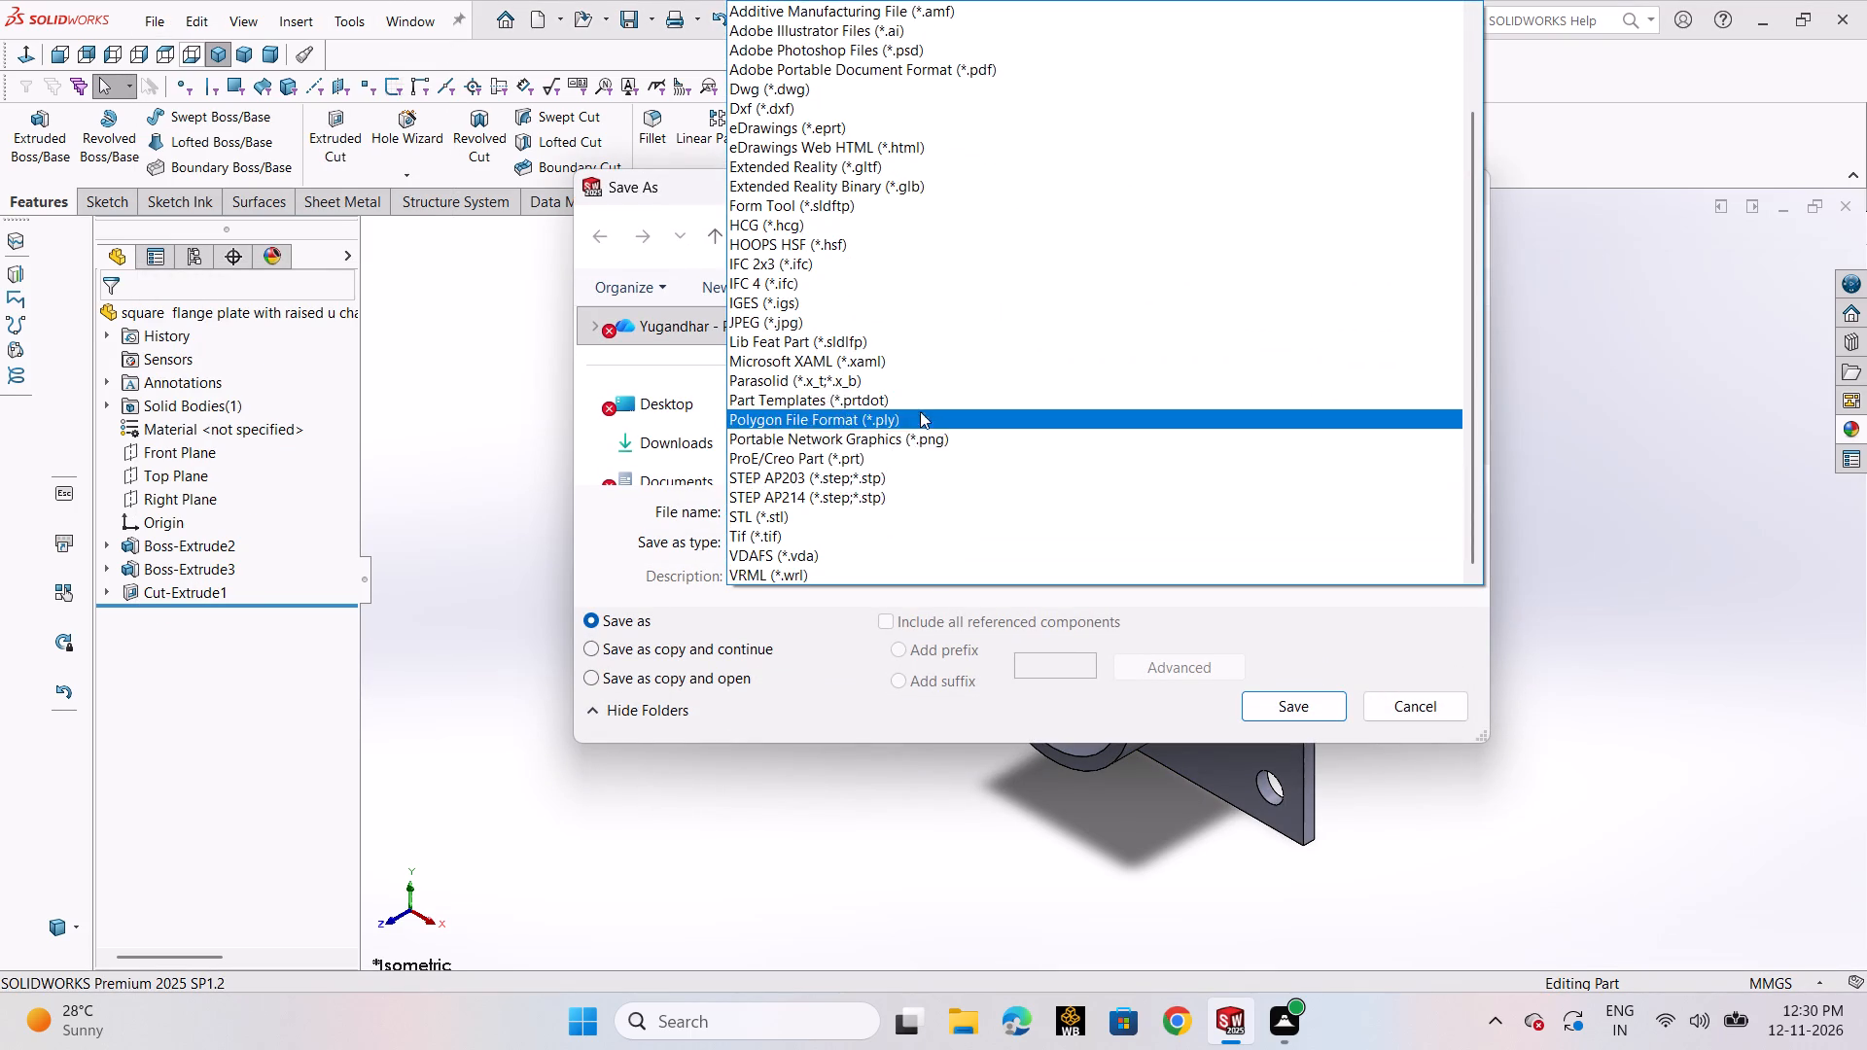
pyautogui.scroll(5, 929, 402)
pyautogui.click(1004, 186)
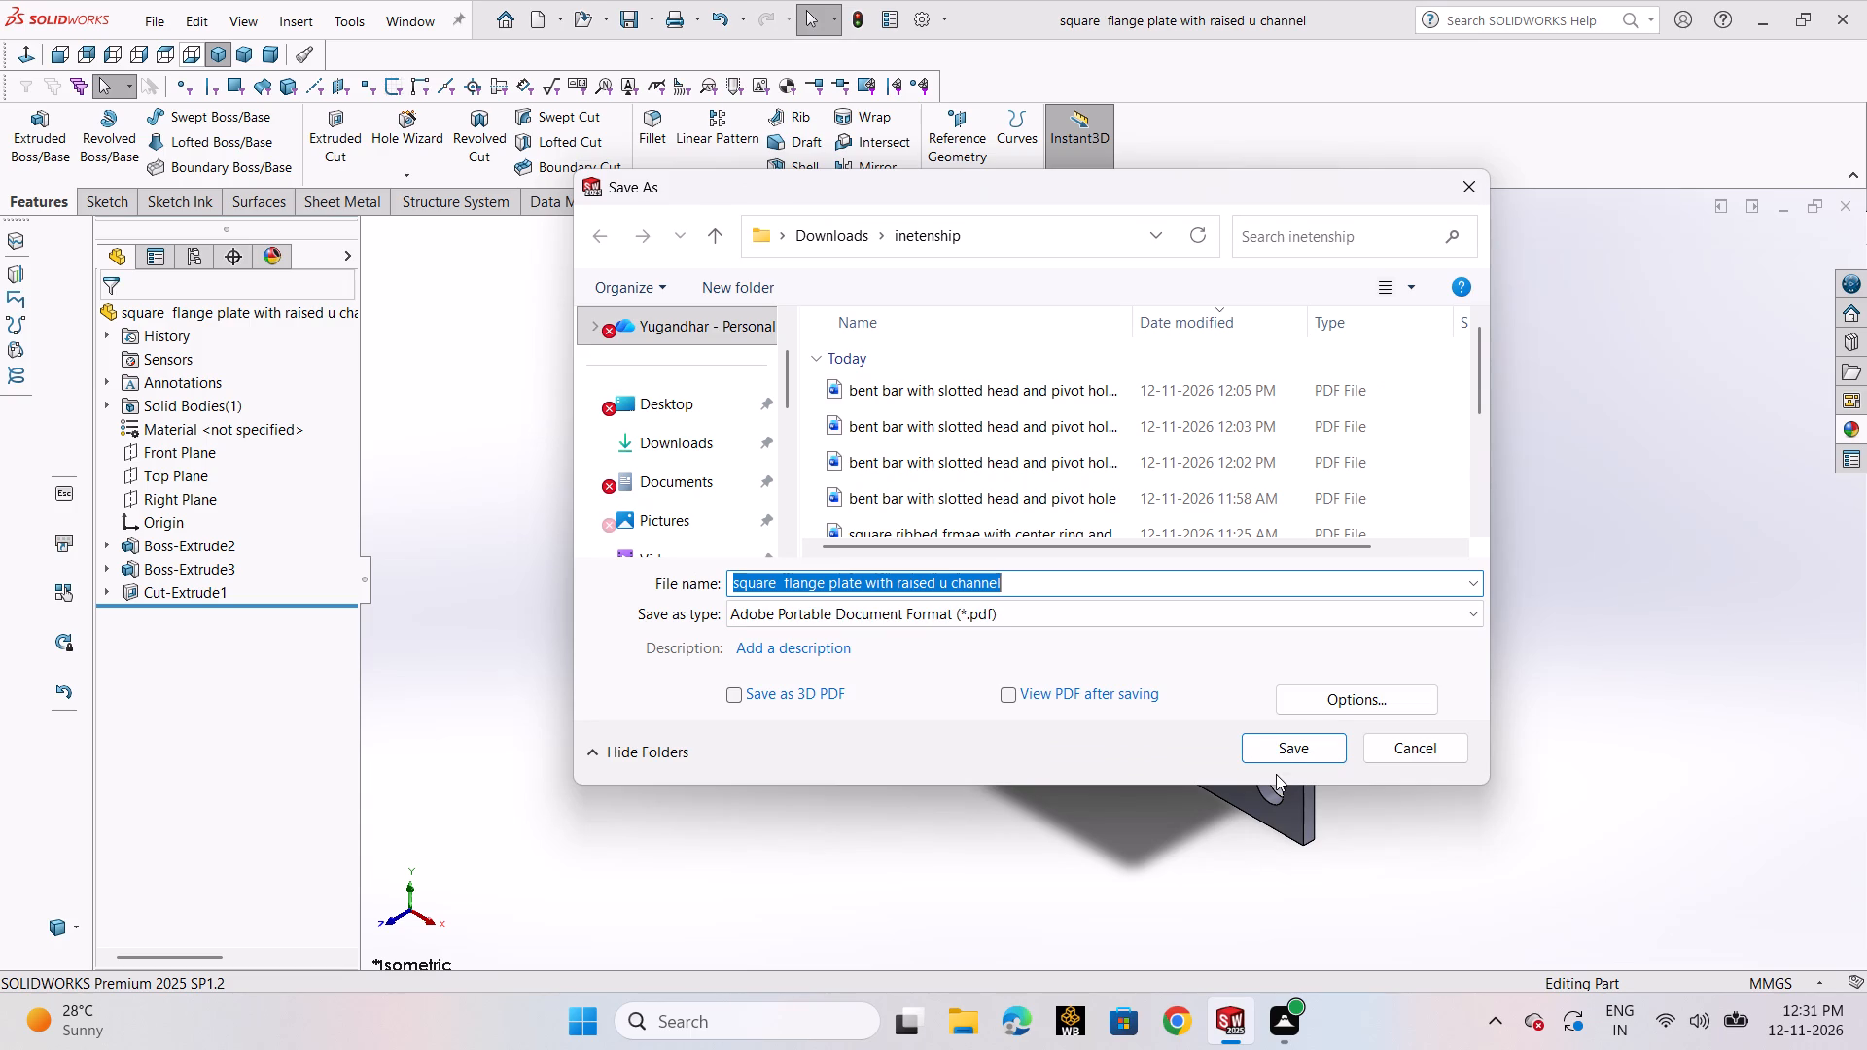
pyautogui.click(1281, 752)
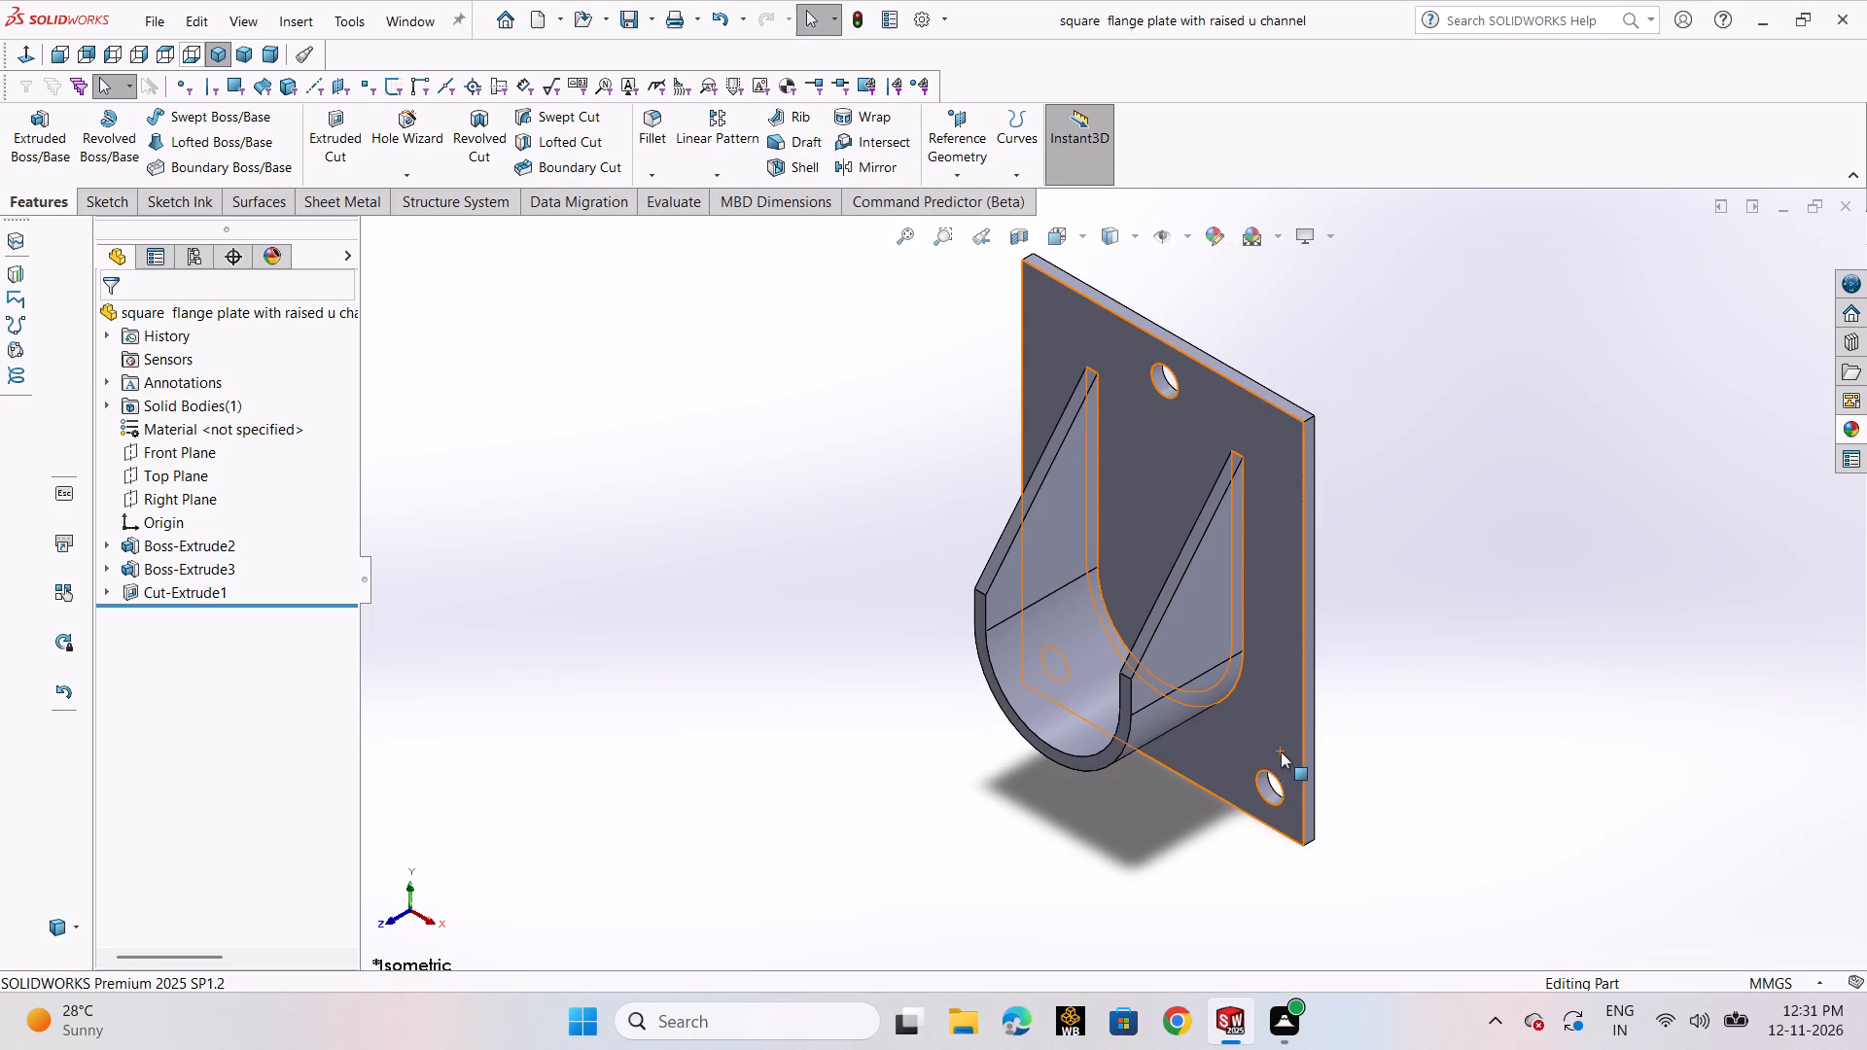